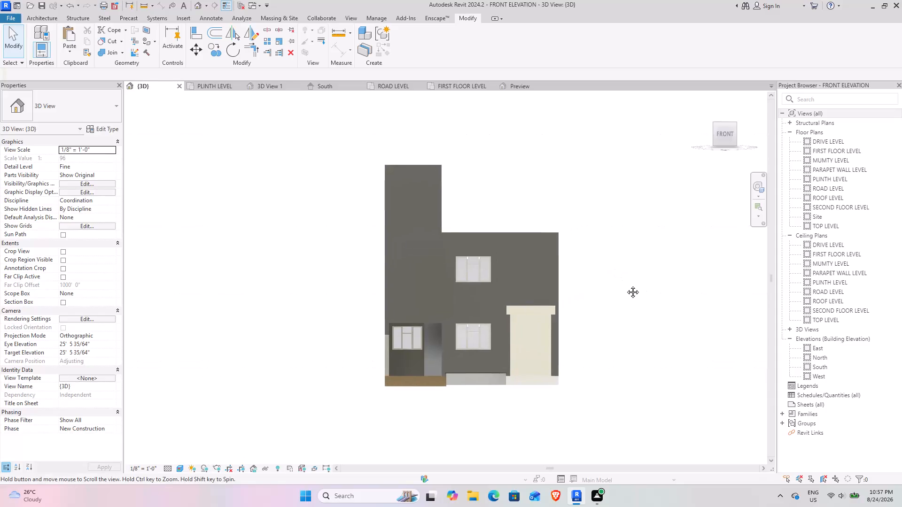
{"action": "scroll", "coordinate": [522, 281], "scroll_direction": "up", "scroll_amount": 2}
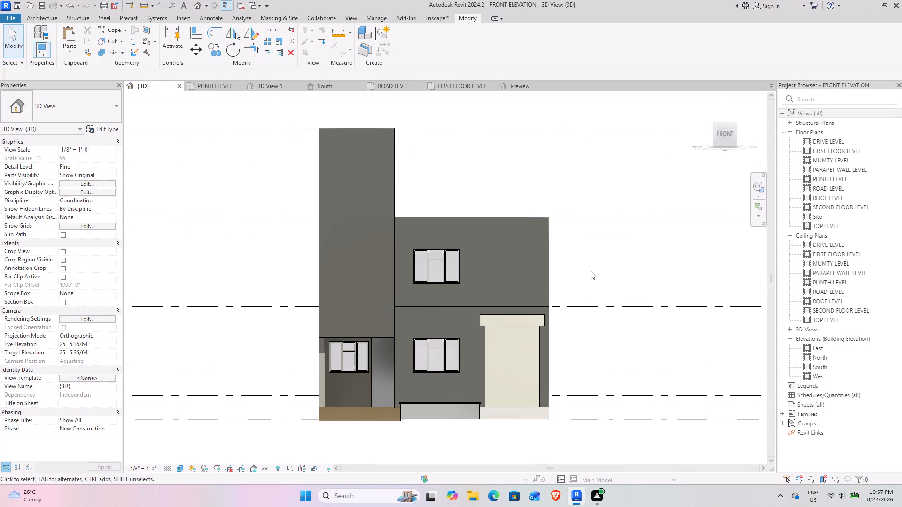
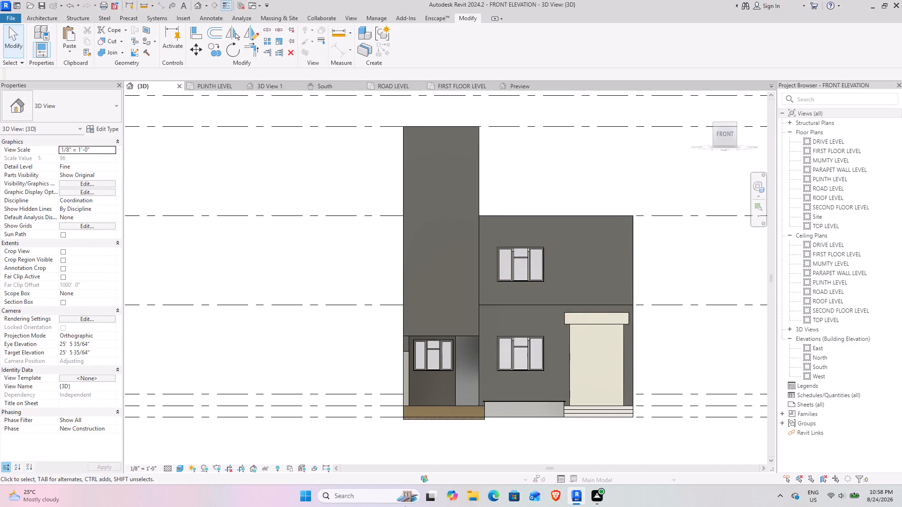
Open the 05.FRONT ELEVATION 24-8-2026 PDF from the AUTO CAD folder, tile it to half the screen, and close File Explorer.
{"action": "left_click", "coordinate": [479, 502]}
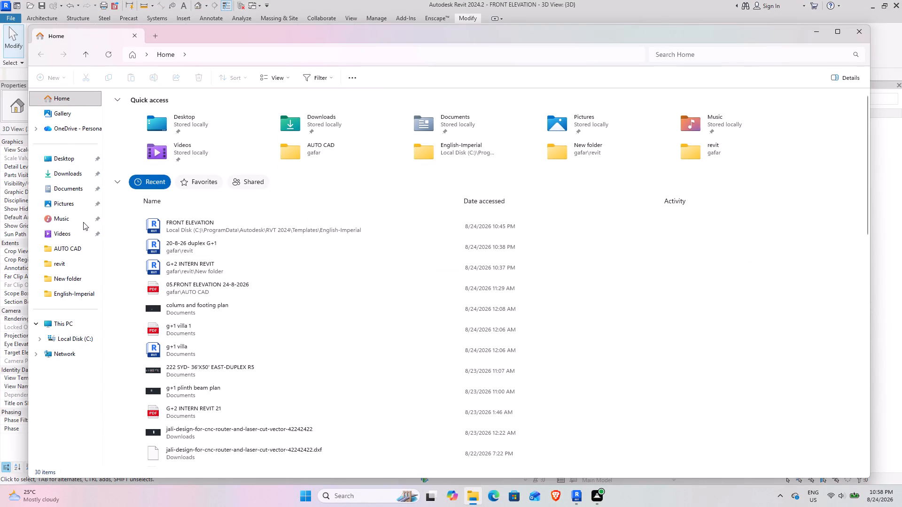
{"action": "left_click", "coordinate": [76, 250]}
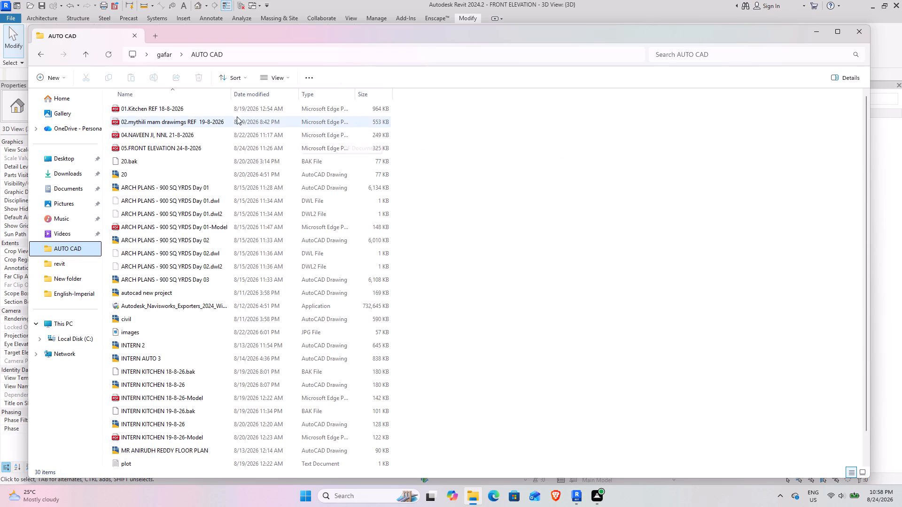
{"action": "left_click", "coordinate": [227, 153]}
{"action": "left_click", "coordinate": [227, 153]}
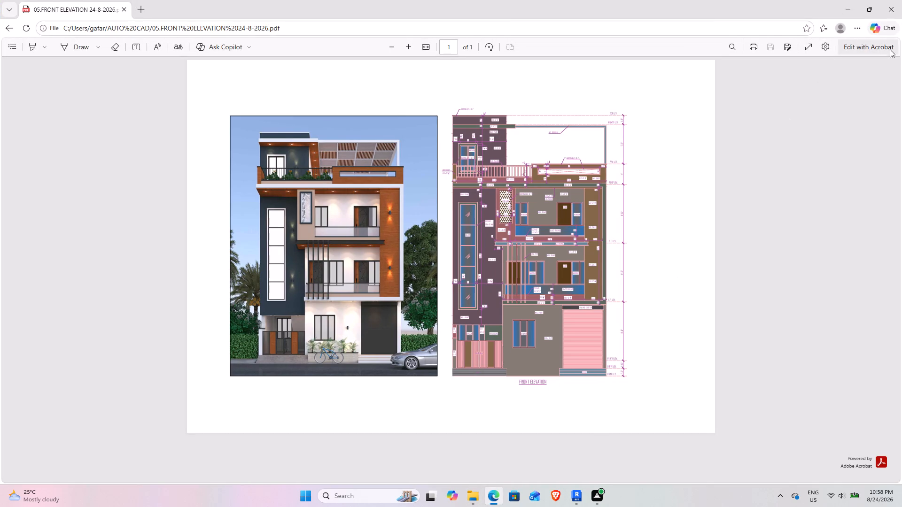
{"action": "left_click", "coordinate": [875, 14]}
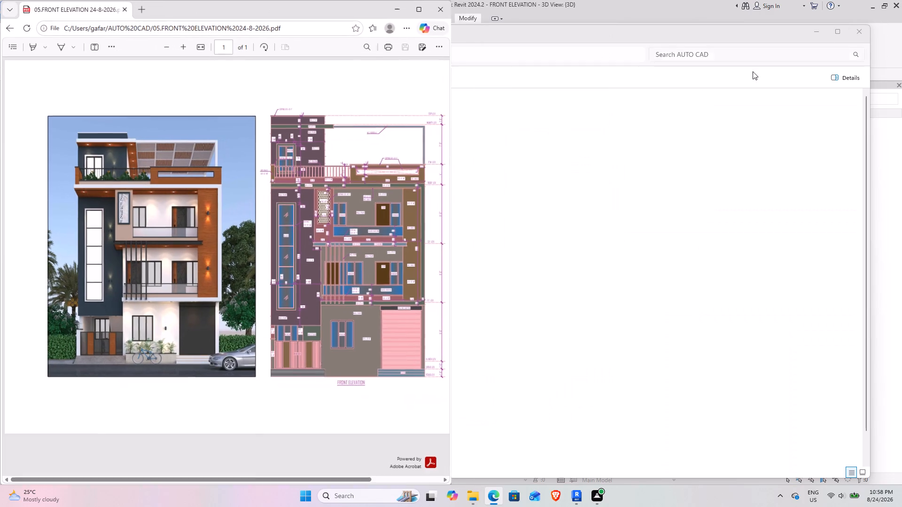
{"action": "left_click", "coordinate": [854, 32]}
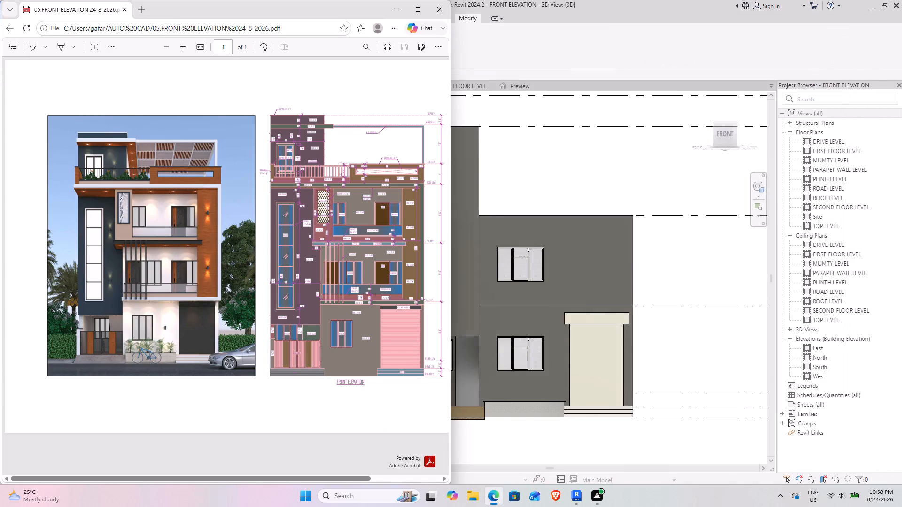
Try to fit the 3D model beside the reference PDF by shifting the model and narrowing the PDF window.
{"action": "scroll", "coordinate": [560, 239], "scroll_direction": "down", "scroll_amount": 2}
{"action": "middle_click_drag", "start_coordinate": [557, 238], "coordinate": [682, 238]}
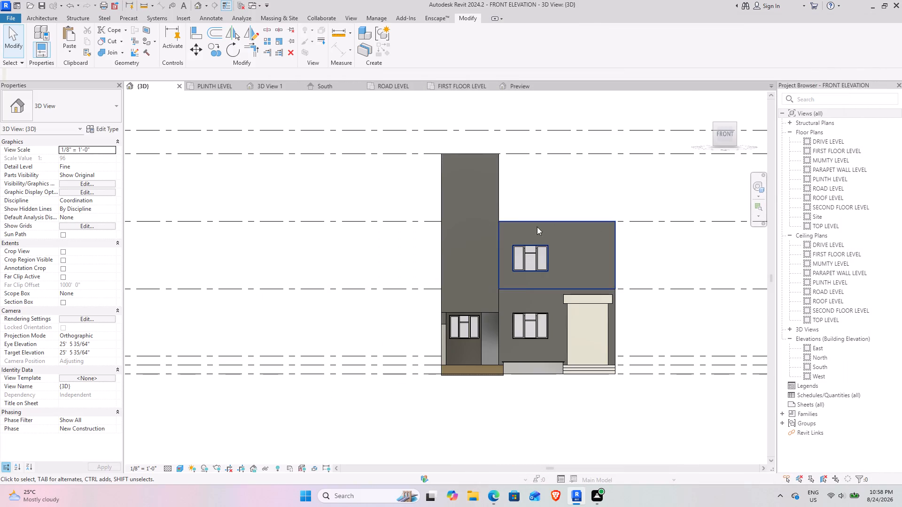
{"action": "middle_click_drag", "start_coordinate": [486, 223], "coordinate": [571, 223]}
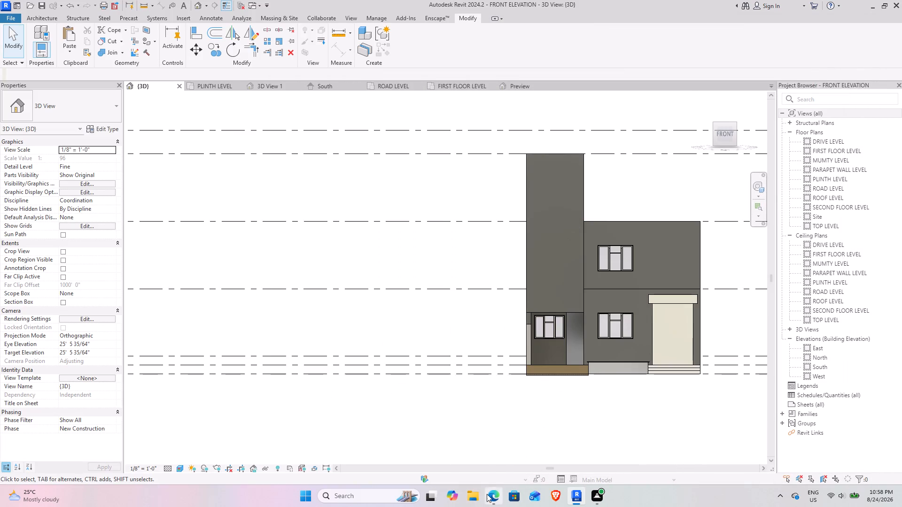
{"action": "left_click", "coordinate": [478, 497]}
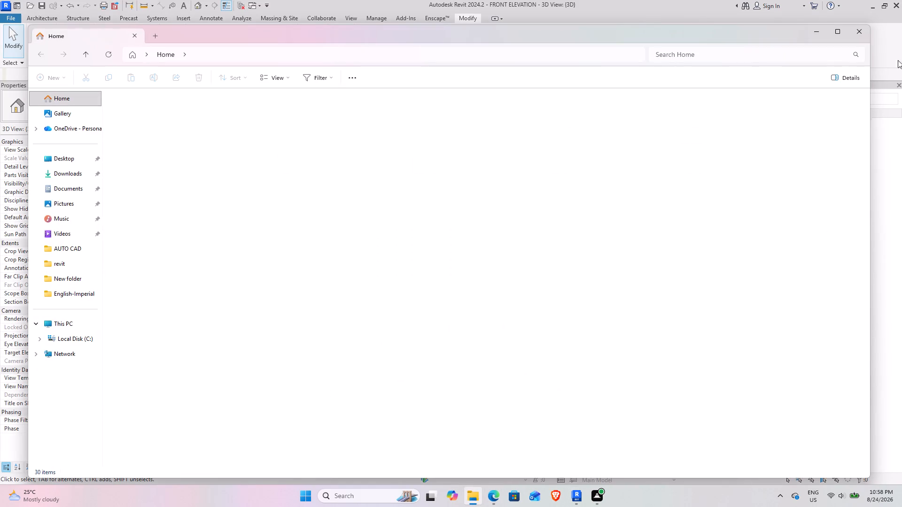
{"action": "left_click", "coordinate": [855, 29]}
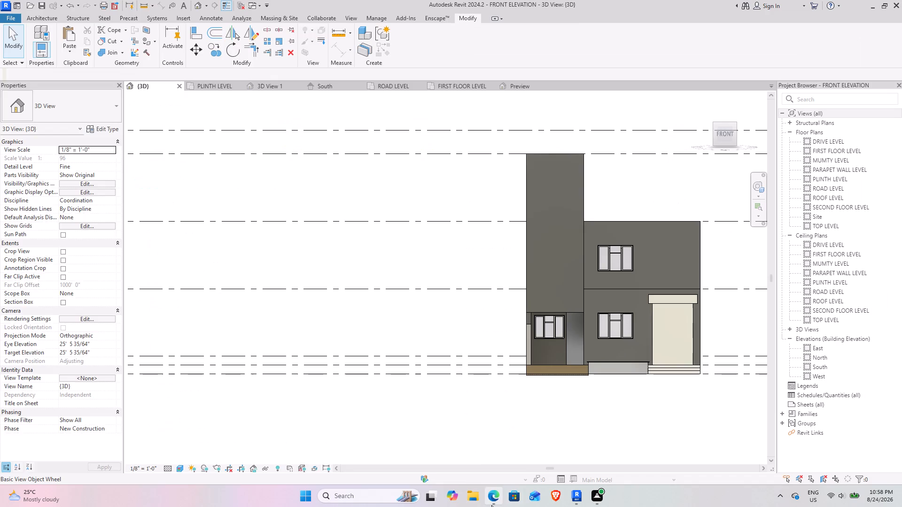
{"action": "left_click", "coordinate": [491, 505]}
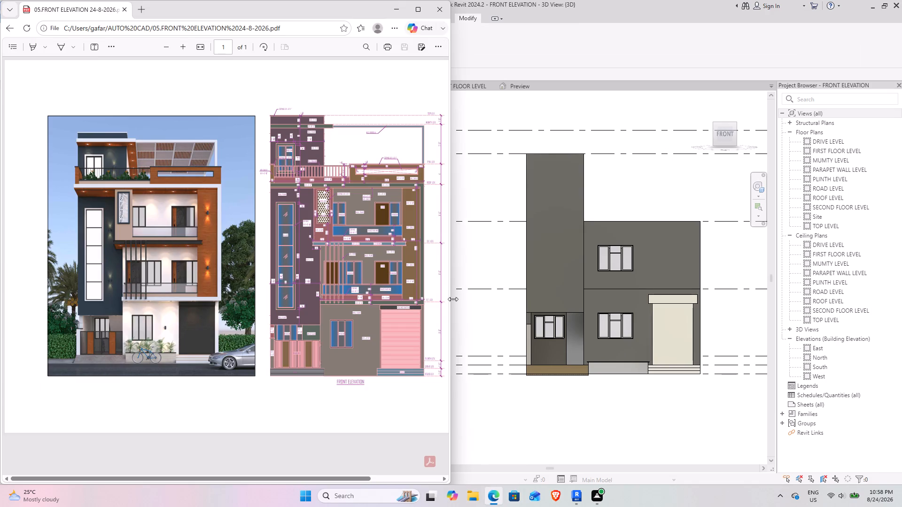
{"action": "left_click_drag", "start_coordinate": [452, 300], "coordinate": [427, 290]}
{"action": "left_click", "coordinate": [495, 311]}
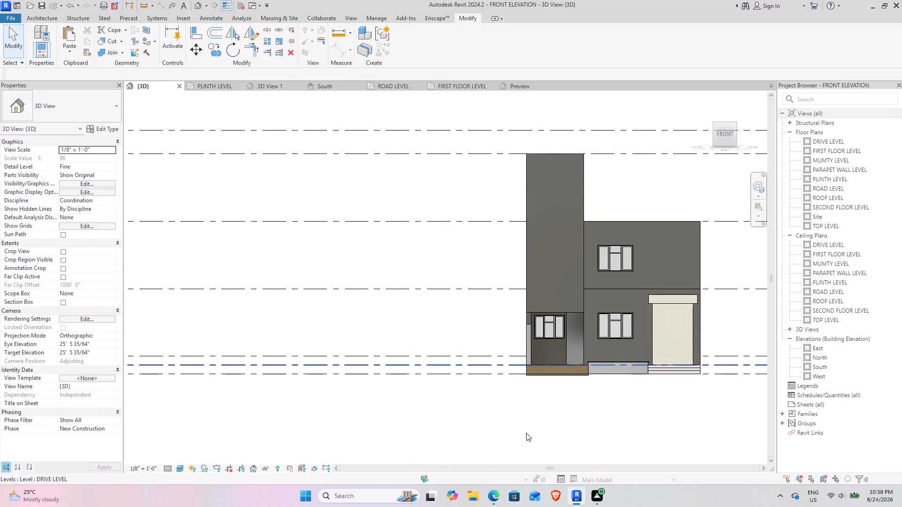
Tile the Revit window beside the reference PDF and enlarge both windows to nearly full screen height.
{"action": "left_click", "coordinate": [886, 5]}
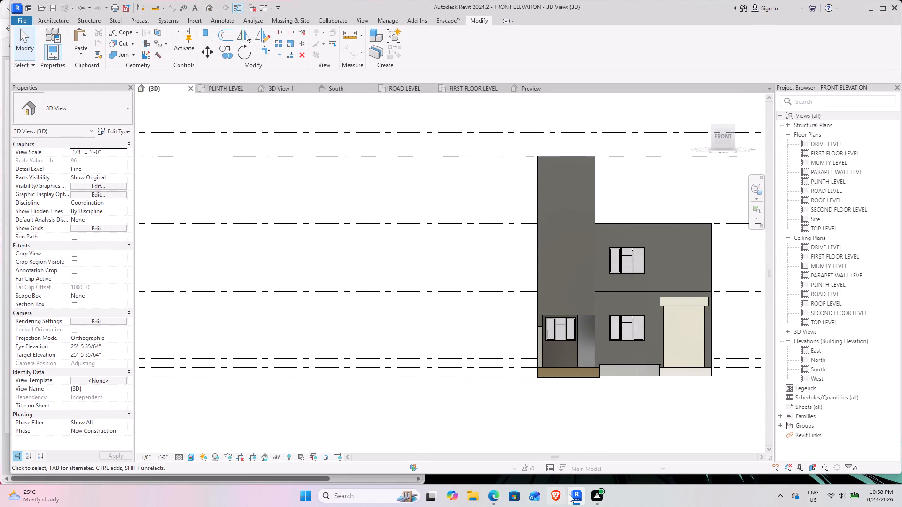
{"action": "left_click", "coordinate": [491, 493]}
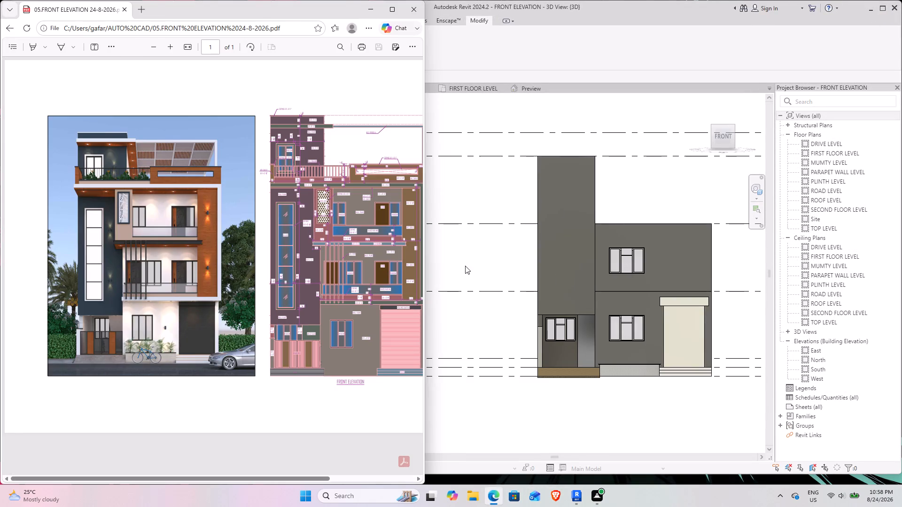
{"action": "left_click", "coordinate": [465, 266]}
{"action": "left_click", "coordinate": [497, 495]}
{"action": "middle_click_drag", "start_coordinate": [639, 208], "coordinate": [627, 226]}
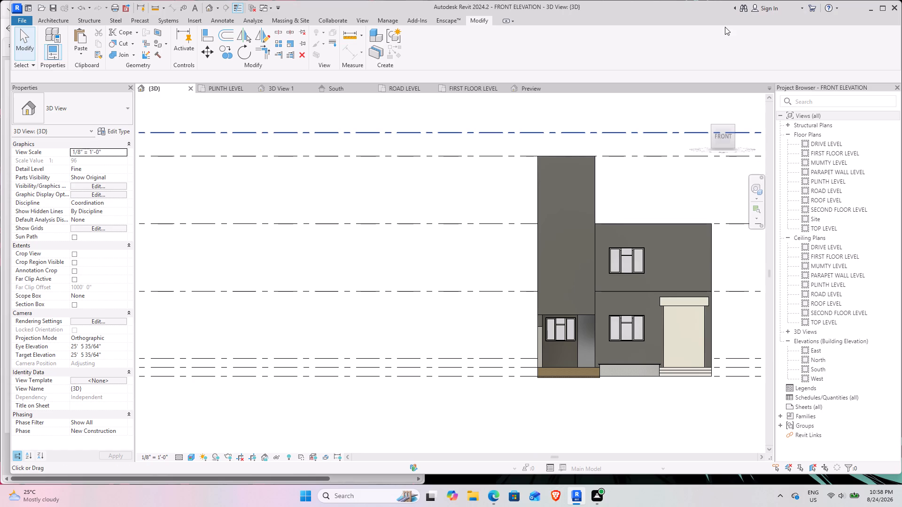
{"action": "left_click_drag", "start_coordinate": [645, 5], "coordinate": [901, 0]}
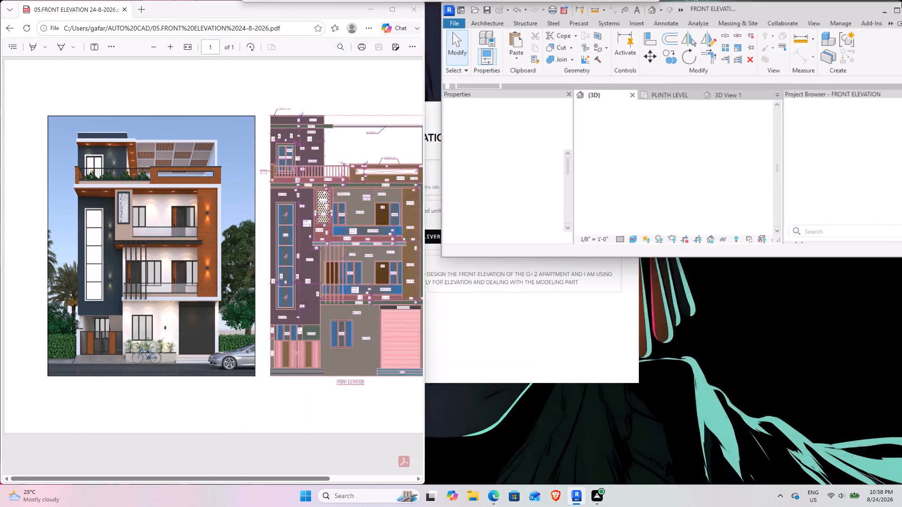
{"action": "left_click", "coordinate": [208, 106]}
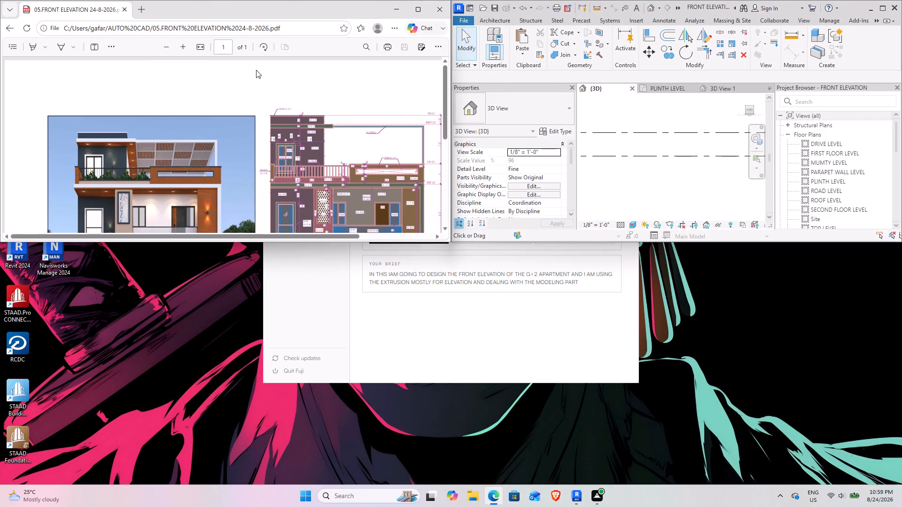
{"action": "left_click_drag", "start_coordinate": [304, 7], "coordinate": [296, 1]}
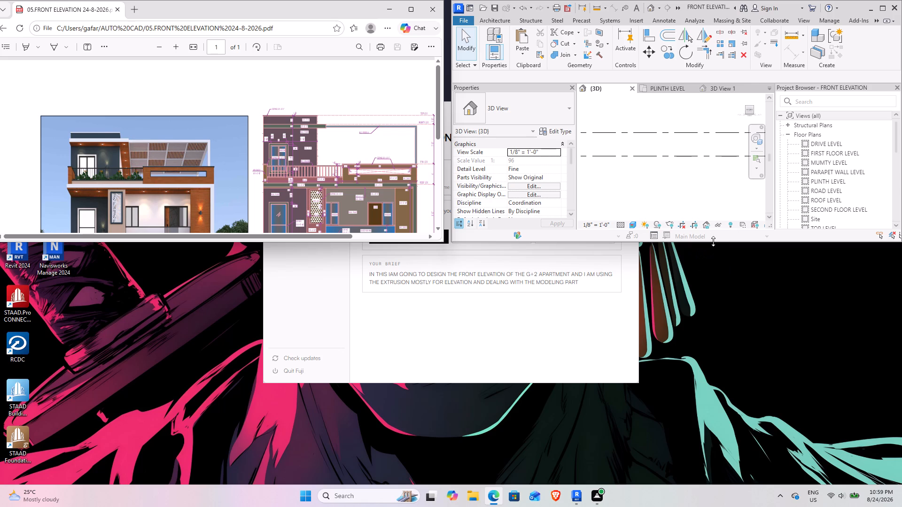
{"action": "left_click_drag", "start_coordinate": [713, 241], "coordinate": [726, 482]}
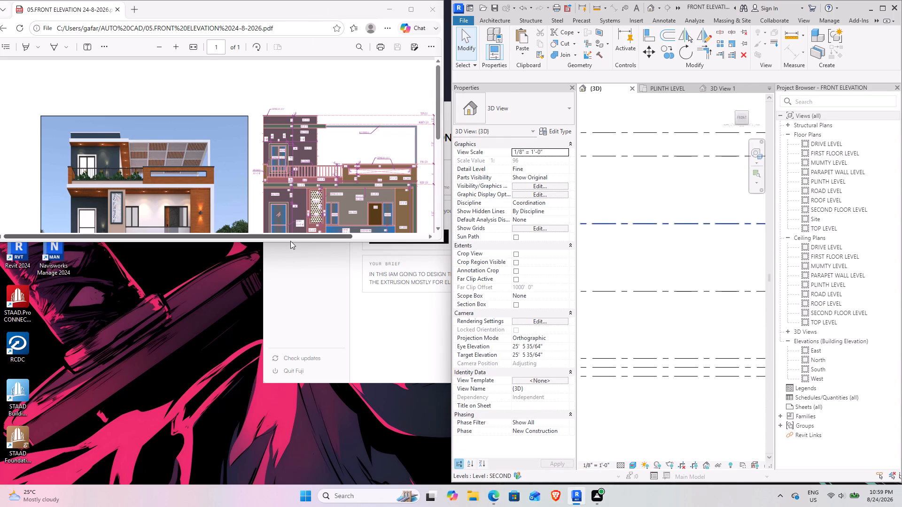
{"action": "left_click", "coordinate": [289, 240]}
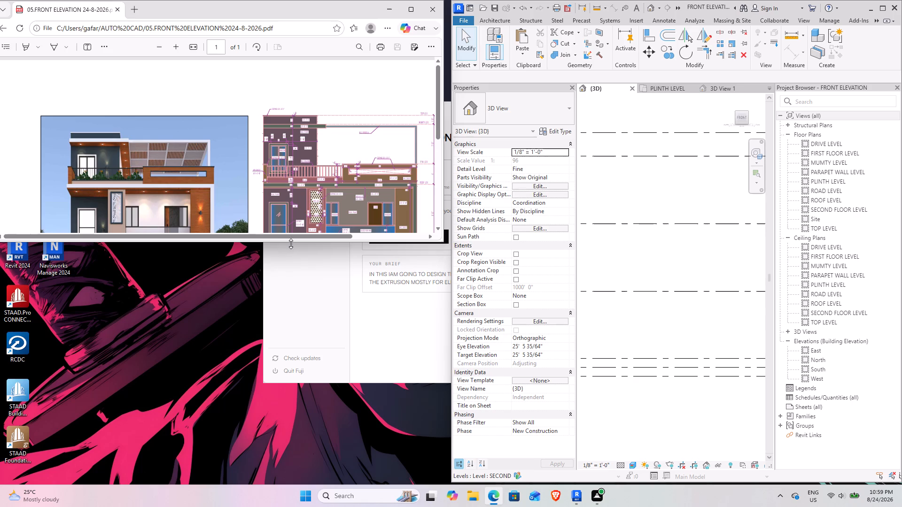
{"action": "left_click_drag", "start_coordinate": [291, 244], "coordinate": [284, 462]}
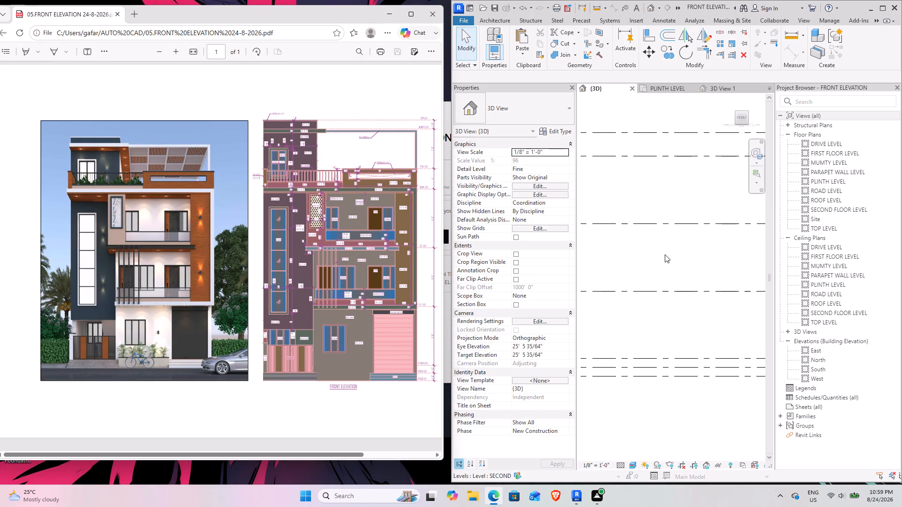
Undock the Project Browser and move it clear of the drawing area, framing the house's front in the 3D view.
{"action": "left_click", "coordinate": [671, 234]}
{"action": "scroll", "coordinate": [671, 234], "scroll_direction": "down", "scroll_amount": 2}
{"action": "middle_click_drag", "start_coordinate": [661, 230], "coordinate": [620, 235]}
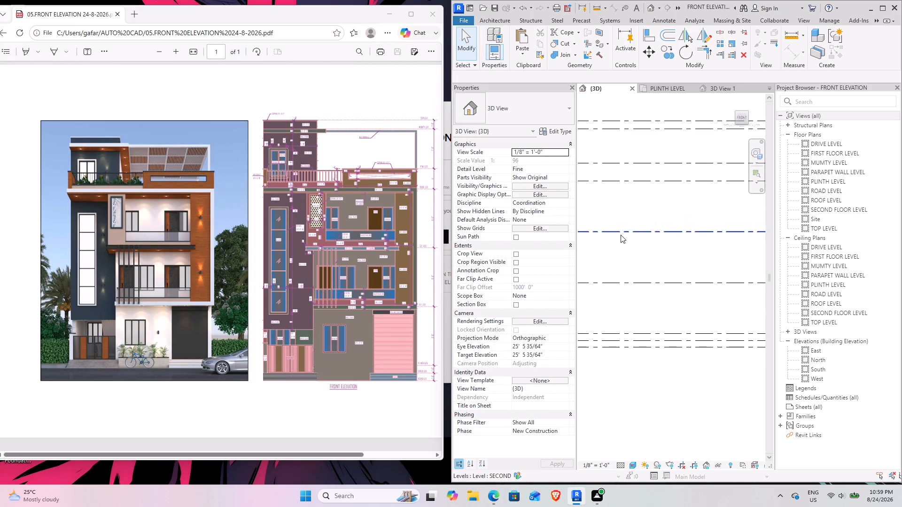
{"action": "scroll", "coordinate": [621, 235], "scroll_direction": "down", "scroll_amount": 5}
{"action": "scroll", "coordinate": [683, 250], "scroll_direction": "down", "scroll_amount": 2}
{"action": "middle_click_drag", "start_coordinate": [653, 238], "coordinate": [592, 225]}
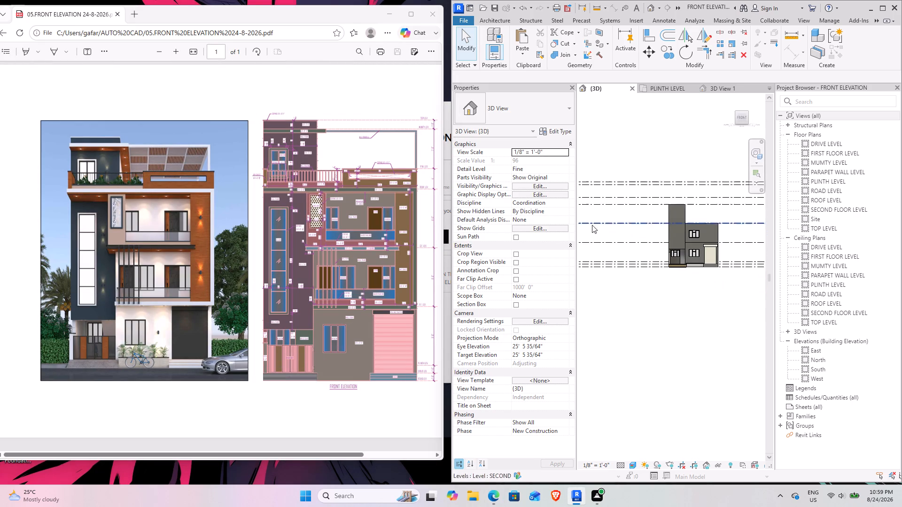
{"action": "scroll", "coordinate": [705, 244], "scroll_direction": "up", "scroll_amount": 9}
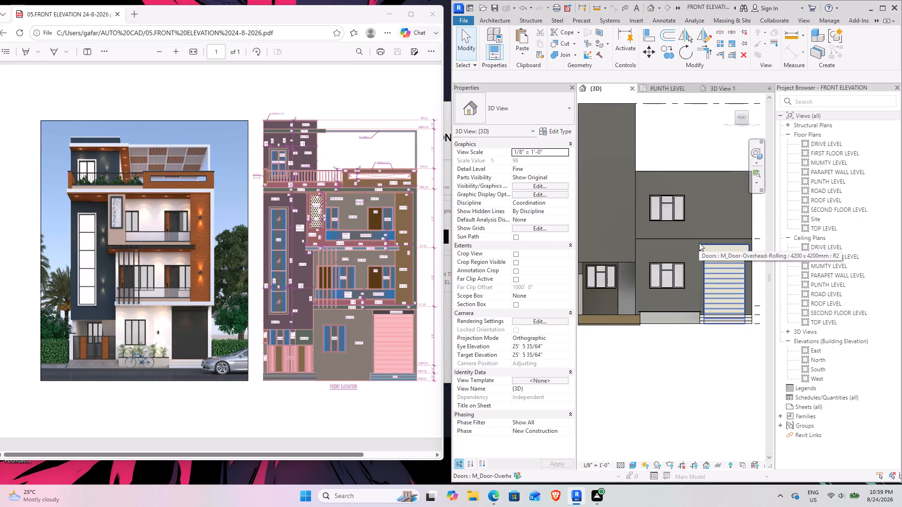
{"action": "scroll", "coordinate": [699, 243], "scroll_direction": "down", "scroll_amount": 1}
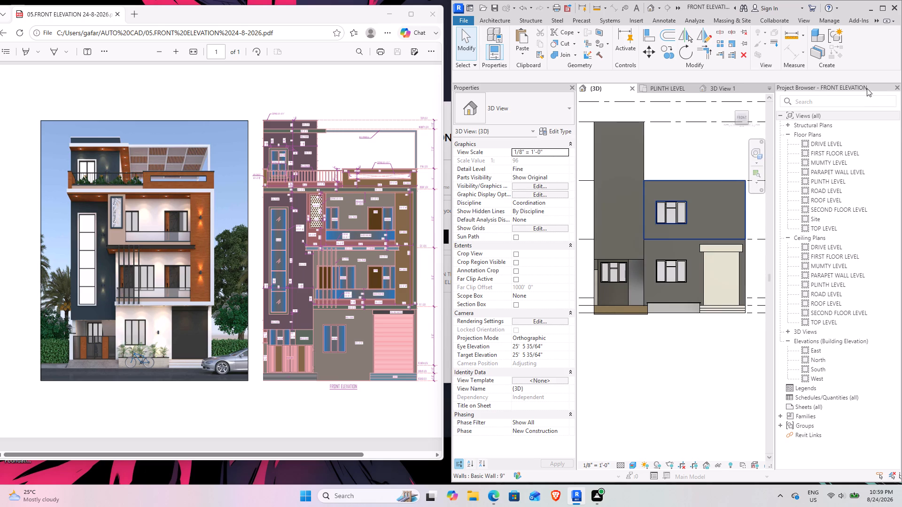
{"action": "left_click_drag", "start_coordinate": [867, 88], "coordinate": [880, 189]}
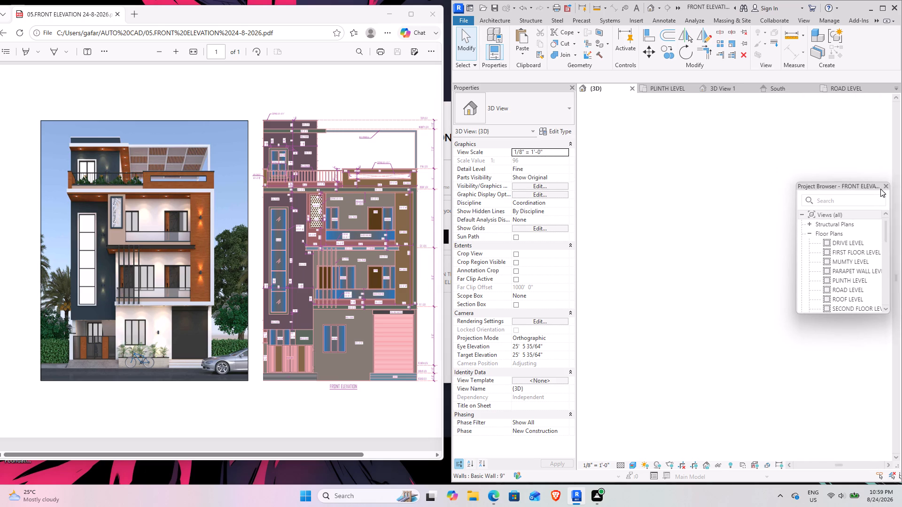
{"action": "left_click_drag", "start_coordinate": [880, 189], "coordinate": [901, 0]}
{"action": "scroll", "coordinate": [661, 247], "scroll_direction": "up", "scroll_amount": 2}
{"action": "middle_click_drag", "start_coordinate": [657, 246], "coordinate": [661, 246]}
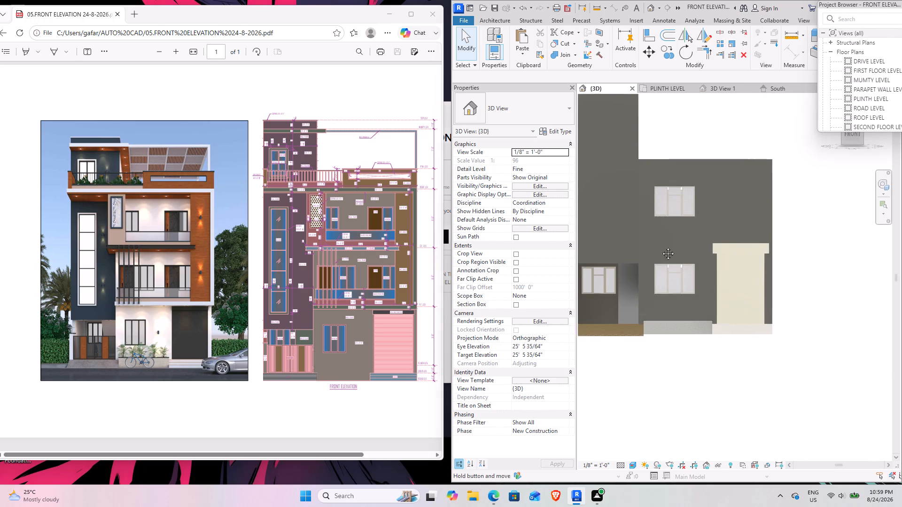
{"action": "middle_click_drag", "start_coordinate": [661, 246], "coordinate": [735, 310]}
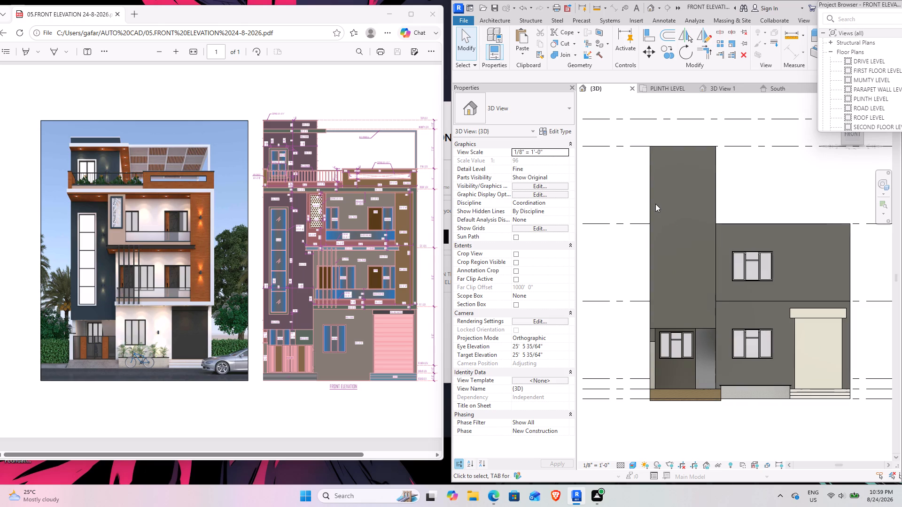
Shrink the reference PDF window in width and height, and bring up Revit's architectural building tools.
{"action": "left_click", "coordinate": [498, 19]}
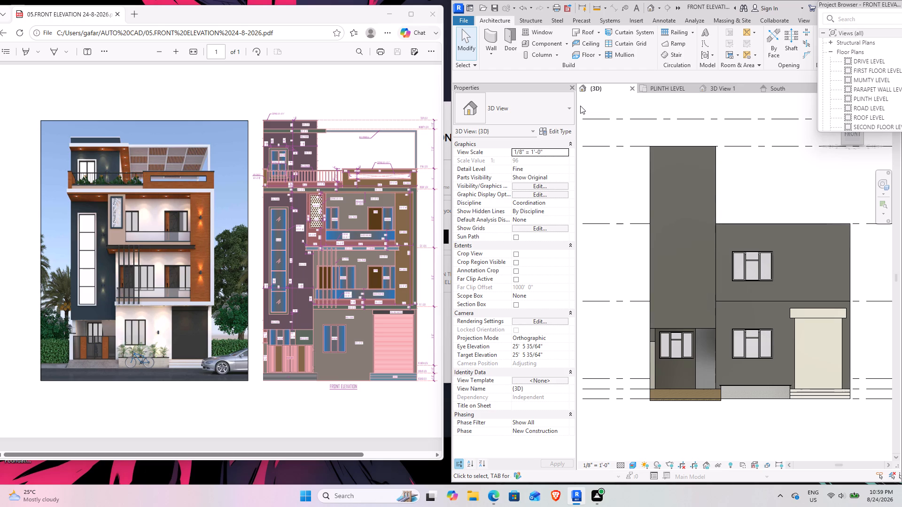
{"action": "left_click_drag", "start_coordinate": [444, 92], "coordinate": [442, 92]}
{"action": "left_click_drag", "start_coordinate": [442, 92], "coordinate": [151, 94]}
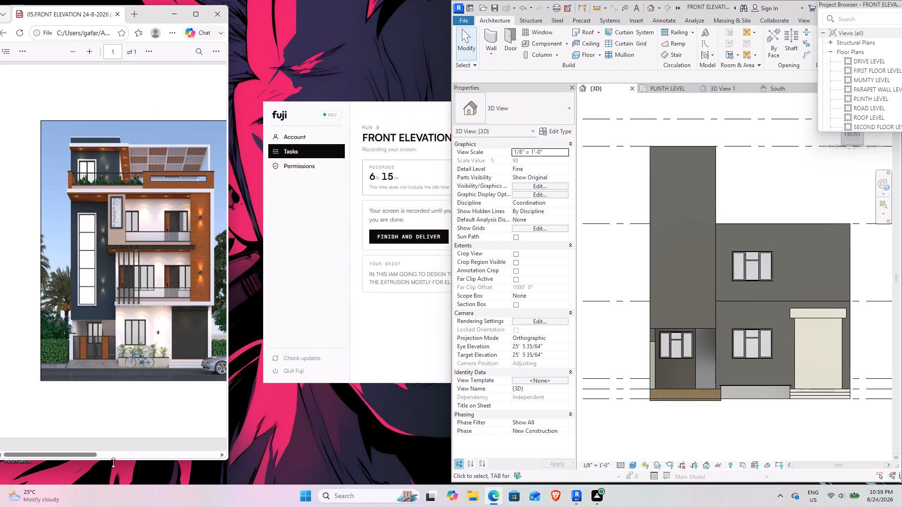
{"action": "left_click_drag", "start_coordinate": [113, 462], "coordinate": [134, 401]}
Examine the ground and first floor part of the FRONT ELEVATION drawing in the PDF at closer zoom.
{"action": "left_click_drag", "start_coordinate": [72, 395], "coordinate": [157, 403]}
{"action": "scroll", "coordinate": [132, 304], "scroll_direction": "up", "scroll_amount": 2}
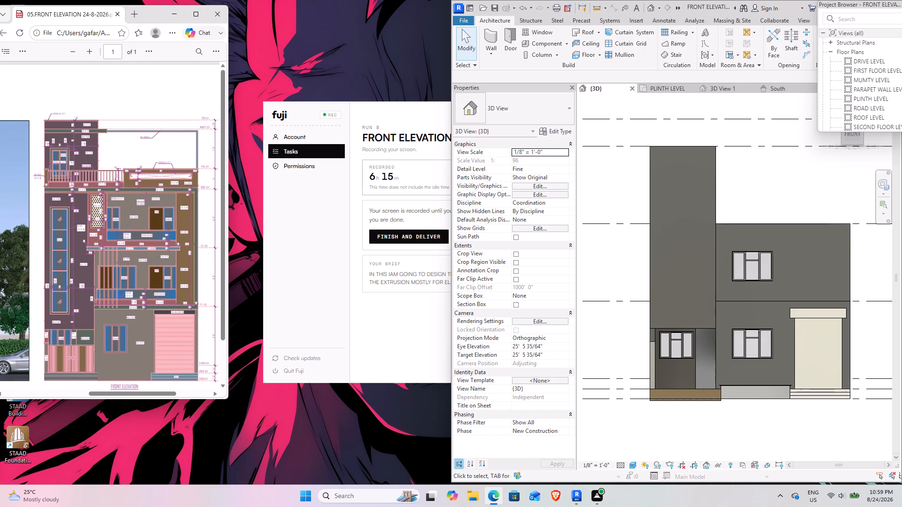
{"action": "left_click", "coordinate": [87, 52]}
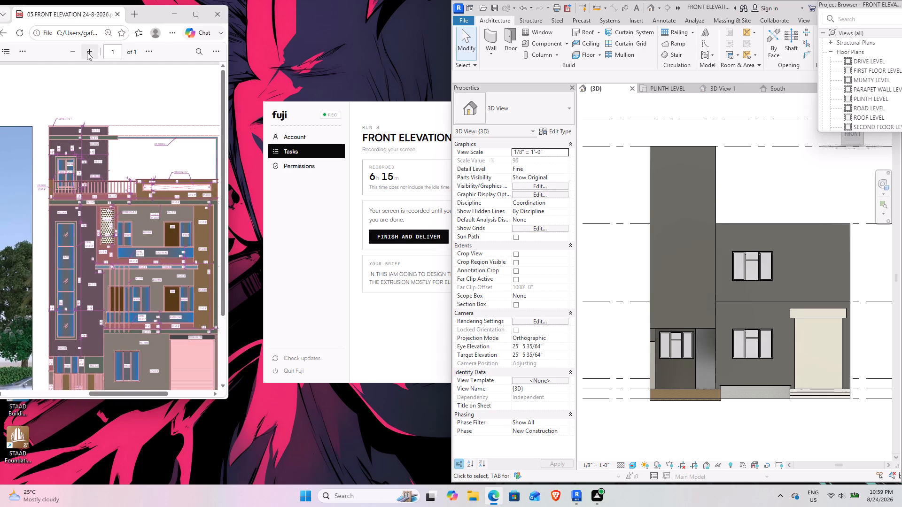
{"action": "left_click", "coordinate": [87, 52]}
{"action": "scroll", "coordinate": [122, 247], "scroll_direction": "down", "scroll_amount": 3}
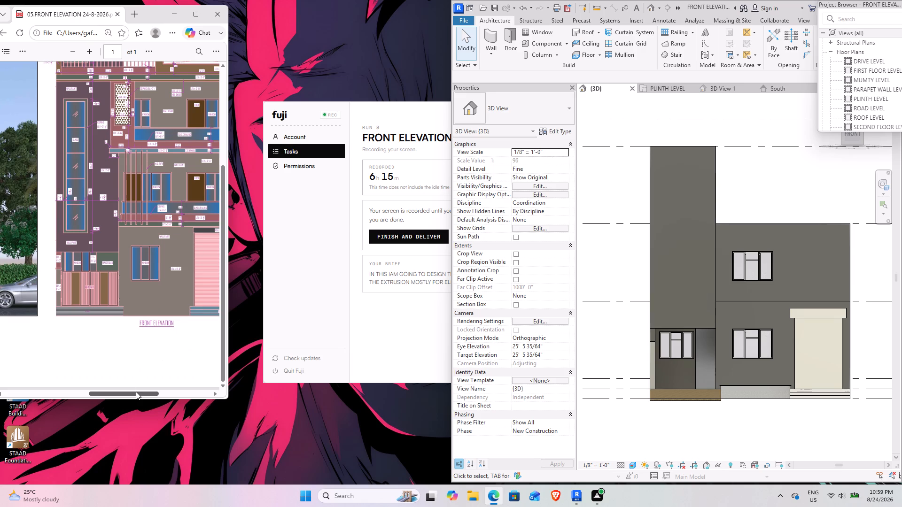
{"action": "left_click_drag", "start_coordinate": [136, 392], "coordinate": [149, 397]}
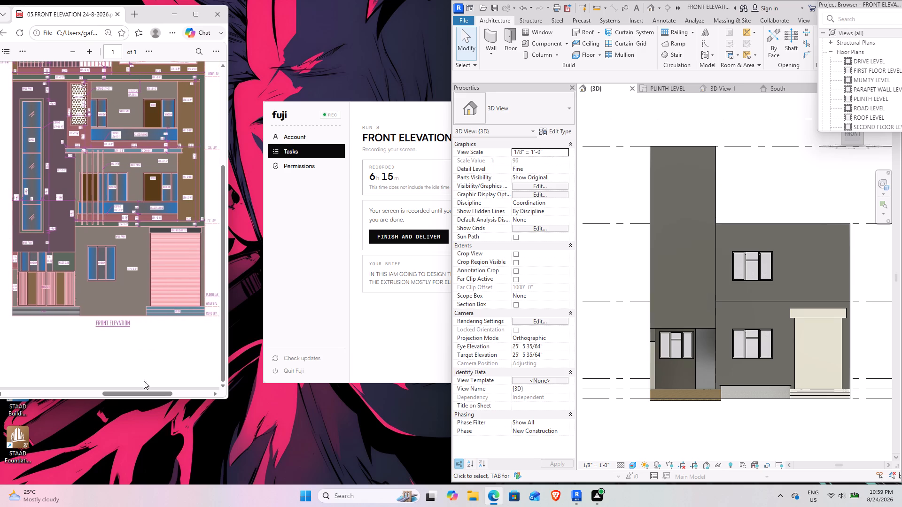
Examine the FRONT ELEVATION drawing's levels, first-floor balcony band and coping dimensions in the reference PDF at various zooms.
{"action": "scroll", "coordinate": [120, 218], "scroll_direction": "up", "scroll_amount": 3}
{"action": "scroll", "coordinate": [120, 218], "scroll_direction": "down", "scroll_amount": 2}
{"action": "scroll", "coordinate": [120, 218], "scroll_direction": "up", "scroll_amount": 1}
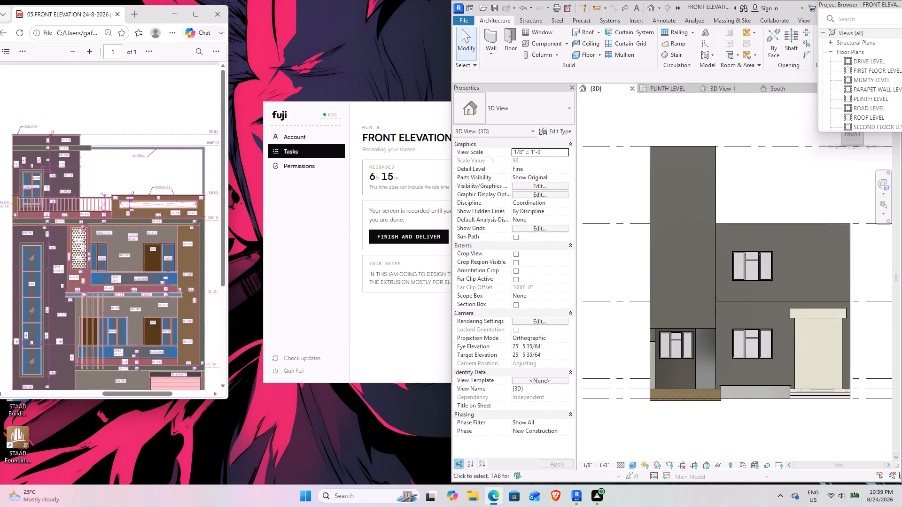
{"action": "scroll", "coordinate": [120, 218], "scroll_direction": "down", "scroll_amount": 2}
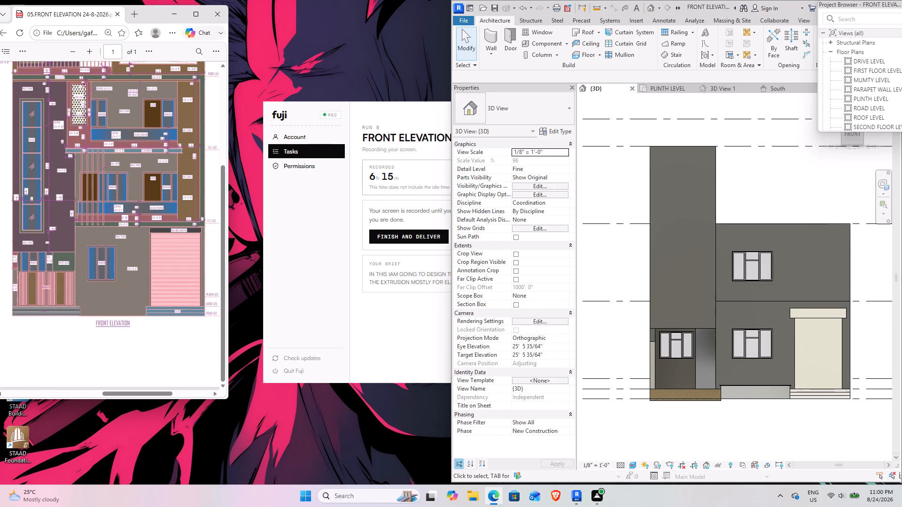
{"action": "scroll", "coordinate": [132, 227], "scroll_direction": "up", "scroll_amount": 6, "text": "ctrl"}
{"action": "scroll", "coordinate": [113, 247], "scroll_direction": "down", "scroll_amount": 3, "text": "ctrl"}
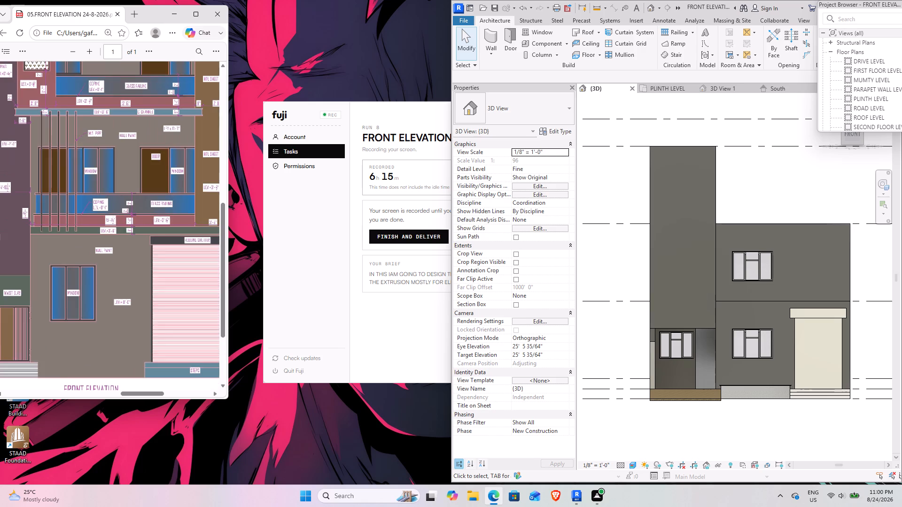
{"action": "middle_click_drag", "start_coordinate": [163, 255], "coordinate": [135, 250]}
{"action": "middle_click_drag", "start_coordinate": [136, 250], "coordinate": [106, 251]}
{"action": "middle_click_drag", "start_coordinate": [111, 254], "coordinate": [179, 261]}
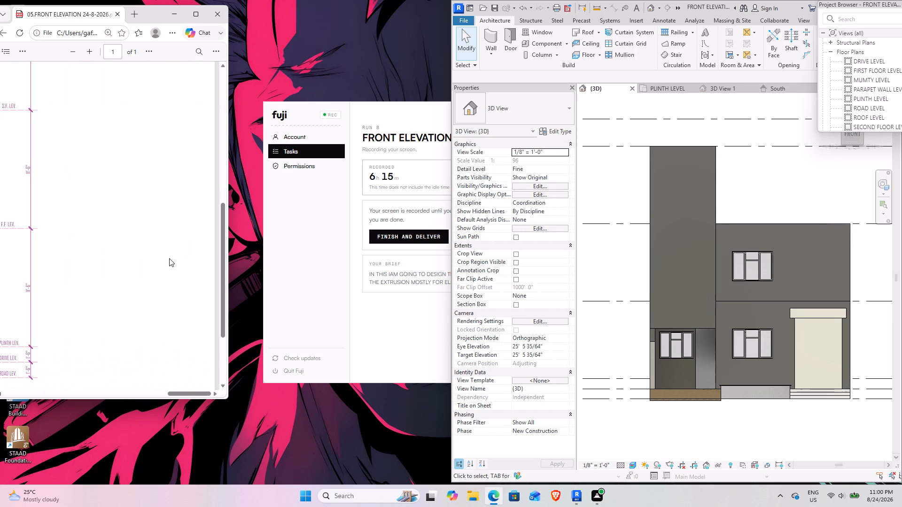
{"action": "middle_click_drag", "start_coordinate": [124, 250], "coordinate": [90, 247]}
{"action": "middle_click_drag", "start_coordinate": [119, 253], "coordinate": [82, 249]}
{"action": "middle_click_drag", "start_coordinate": [147, 256], "coordinate": [93, 253]}
{"action": "scroll", "coordinate": [89, 198], "scroll_direction": "up", "scroll_amount": 3, "text": "ctrl"}
{"action": "scroll", "coordinate": [117, 249], "scroll_direction": "down", "scroll_amount": 2}
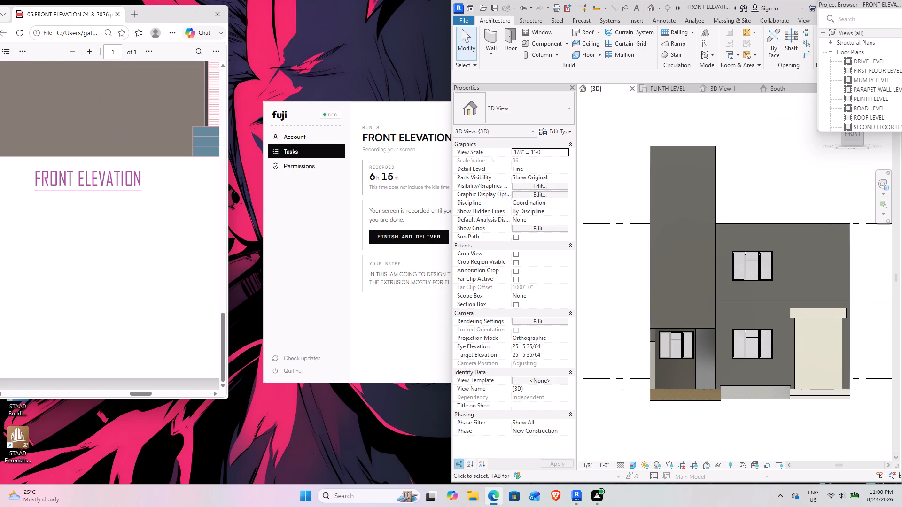
{"action": "scroll", "coordinate": [134, 233], "scroll_direction": "down", "scroll_amount": 5, "text": "ctrl"}
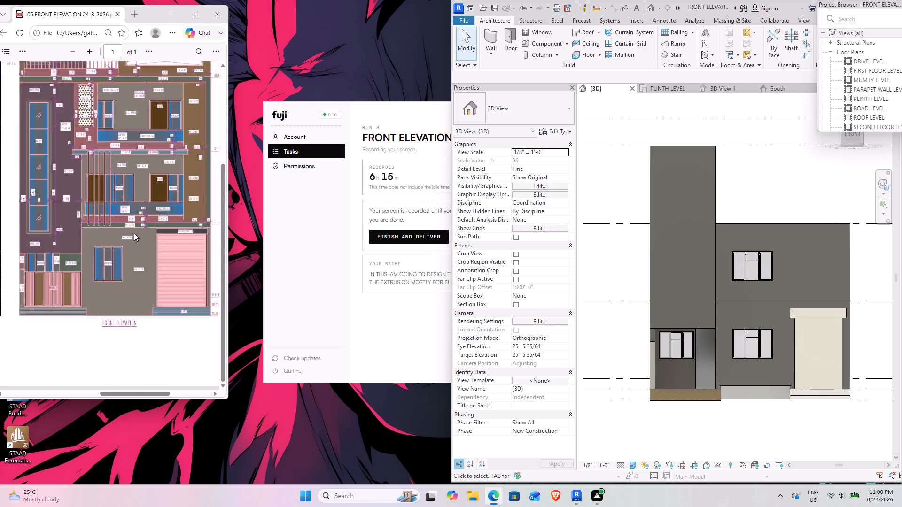
{"action": "scroll", "coordinate": [134, 233], "scroll_direction": "down", "scroll_amount": 1, "text": "ctrl"}
{"action": "scroll", "coordinate": [136, 225], "scroll_direction": "up", "scroll_amount": 10, "text": "ctrl"}
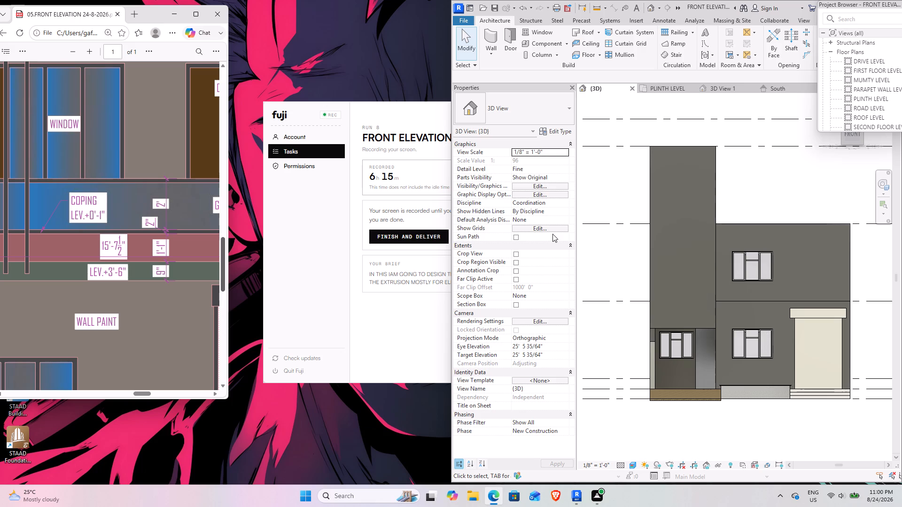
Widen the Revit window to meet the reference PDF's edge, keeping the whole house front framed in the 3D view.
{"action": "scroll", "coordinate": [668, 290], "scroll_direction": "down", "scroll_amount": 2}
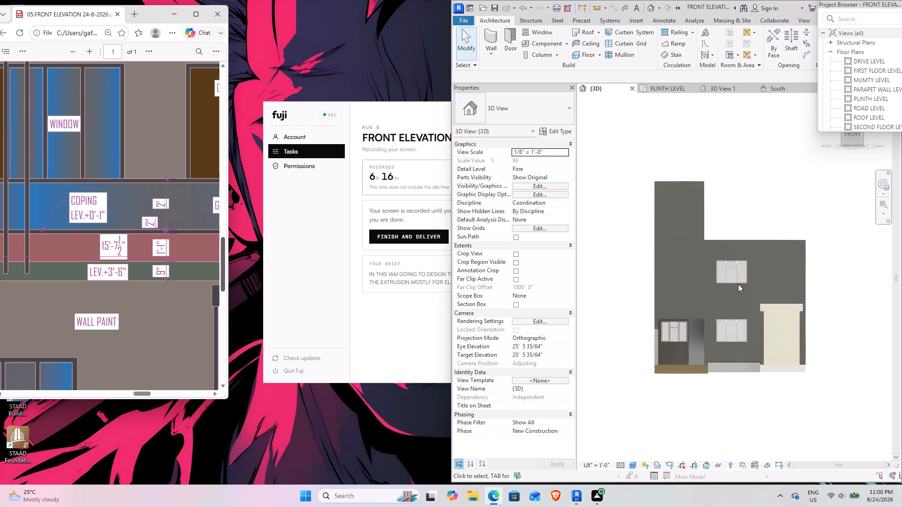
{"action": "middle_click_drag", "start_coordinate": [735, 284], "coordinate": [680, 276]}
{"action": "middle_click_drag", "start_coordinate": [725, 264], "coordinate": [714, 264]}
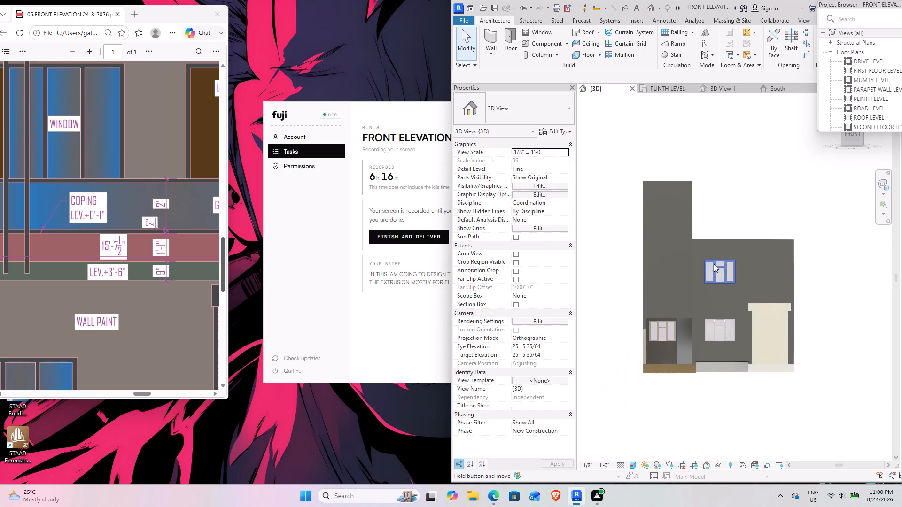
{"action": "scroll", "coordinate": [135, 219], "scroll_direction": "down", "scroll_amount": 2}
{"action": "scroll", "coordinate": [138, 199], "scroll_direction": "up", "scroll_amount": 1}
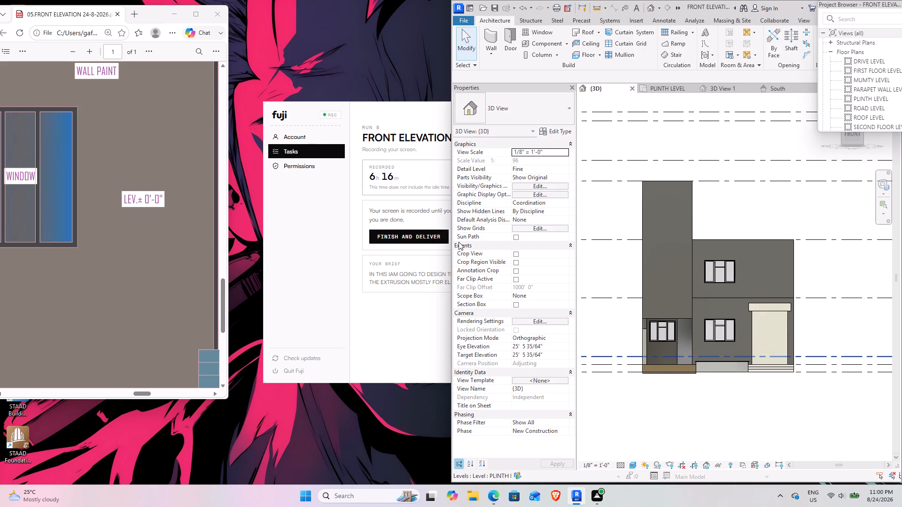
{"action": "left_click_drag", "start_coordinate": [452, 242], "coordinate": [310, 227]}
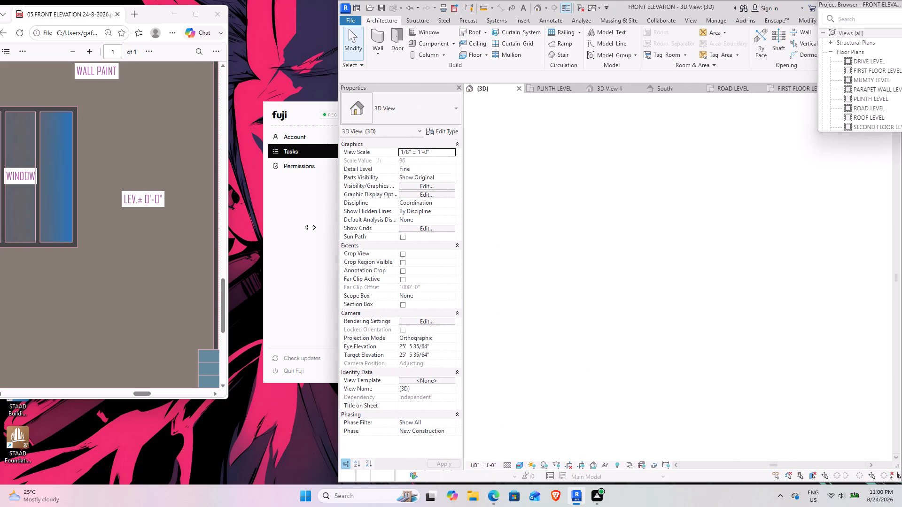
{"action": "left_click_drag", "start_coordinate": [310, 227], "coordinate": [226, 225]}
{"action": "scroll", "coordinate": [449, 209], "scroll_direction": "up", "scroll_amount": 1}
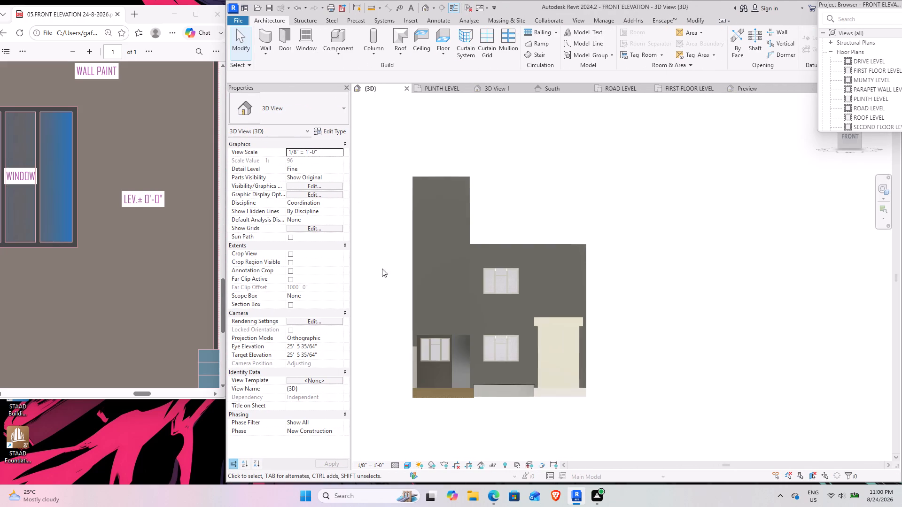
{"action": "scroll", "coordinate": [136, 265], "scroll_direction": "down", "scroll_amount": 2}
{"action": "scroll", "coordinate": [133, 255], "scroll_direction": "up", "scroll_amount": 1}
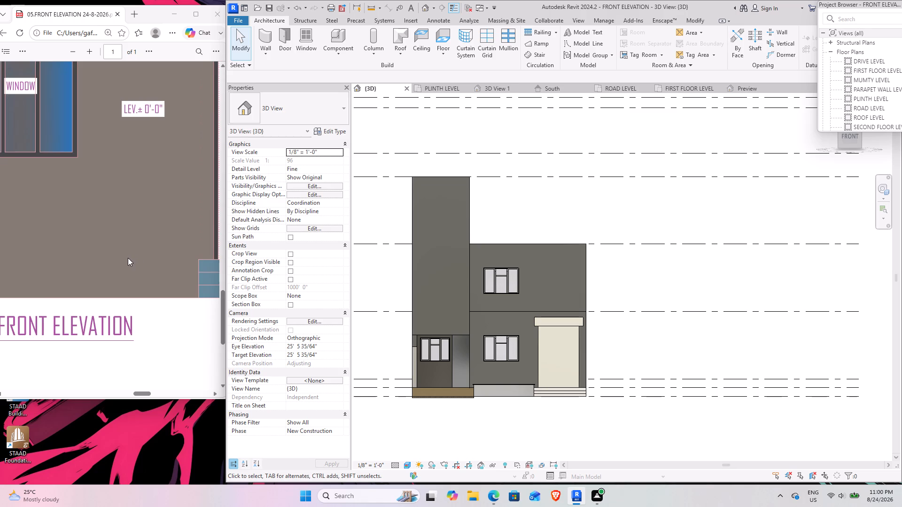
Compare the FRONT ELEVATION's first-floor band, balcony and rolling shutter area with the matching part of the 3D model.
{"action": "middle_click_drag", "start_coordinate": [124, 258], "coordinate": [125, 269], "text": "shift"}
{"action": "scroll", "coordinate": [119, 260], "scroll_direction": "down", "scroll_amount": 3, "text": "shift"}
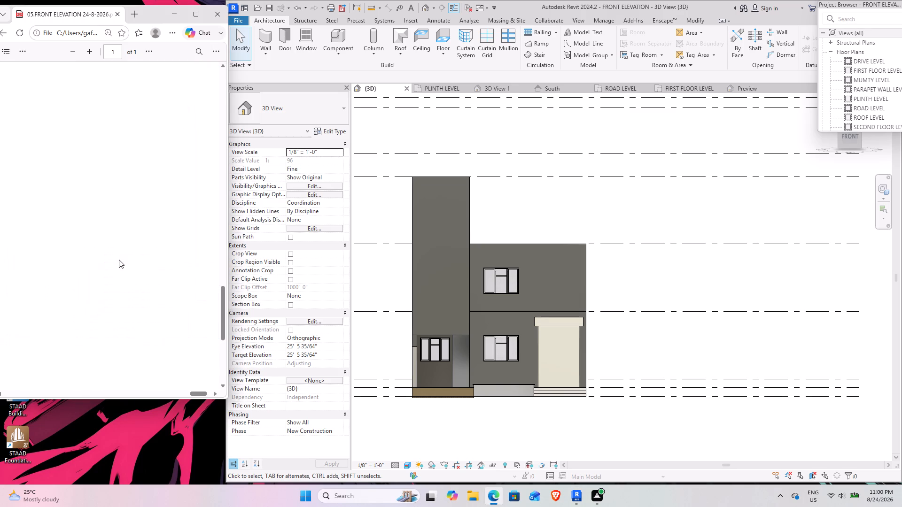
{"action": "scroll", "coordinate": [113, 256], "scroll_direction": "down", "scroll_amount": 6, "text": "ctrl"}
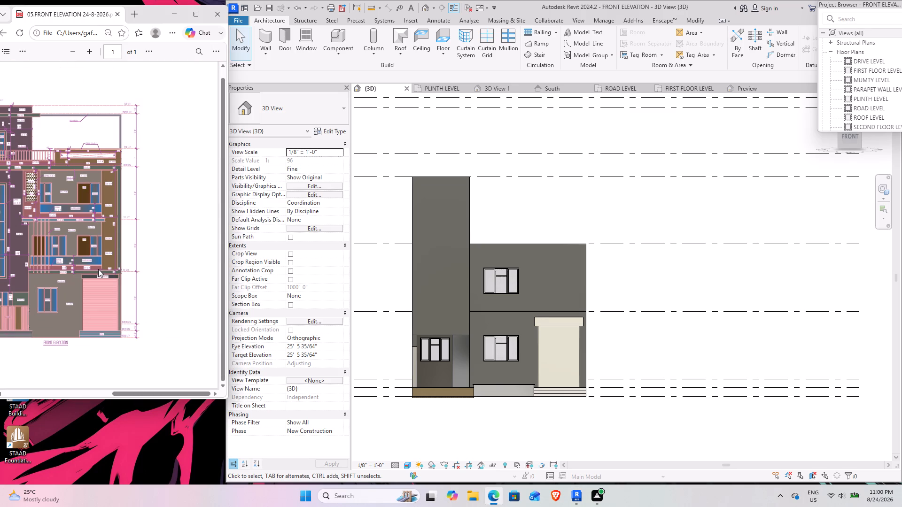
{"action": "middle_click_drag", "start_coordinate": [86, 267], "coordinate": [68, 267], "text": "shift"}
{"action": "scroll", "coordinate": [95, 263], "scroll_direction": "up", "scroll_amount": 1, "text": "ctrl"}
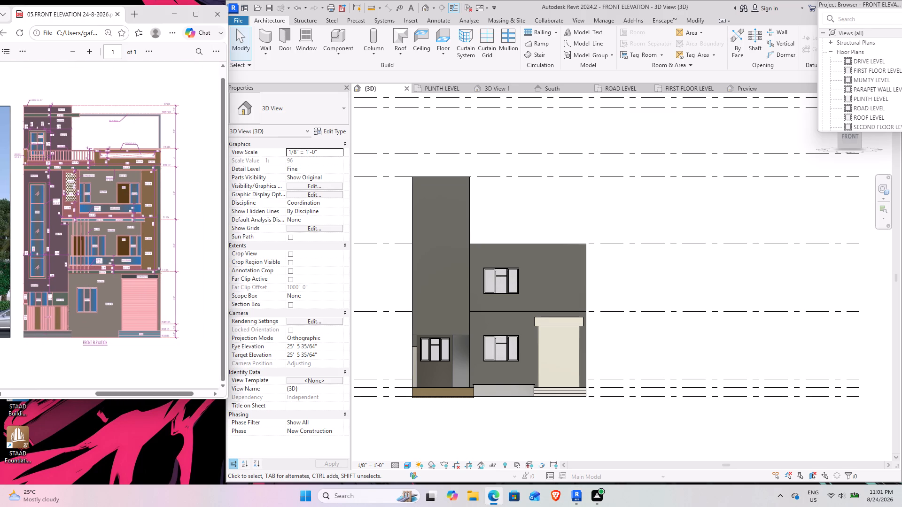
{"action": "scroll", "coordinate": [95, 263], "scroll_direction": "up", "scroll_amount": 5, "text": "ctrl"}
{"action": "scroll", "coordinate": [94, 278], "scroll_direction": "down", "scroll_amount": 2, "text": "ctrl"}
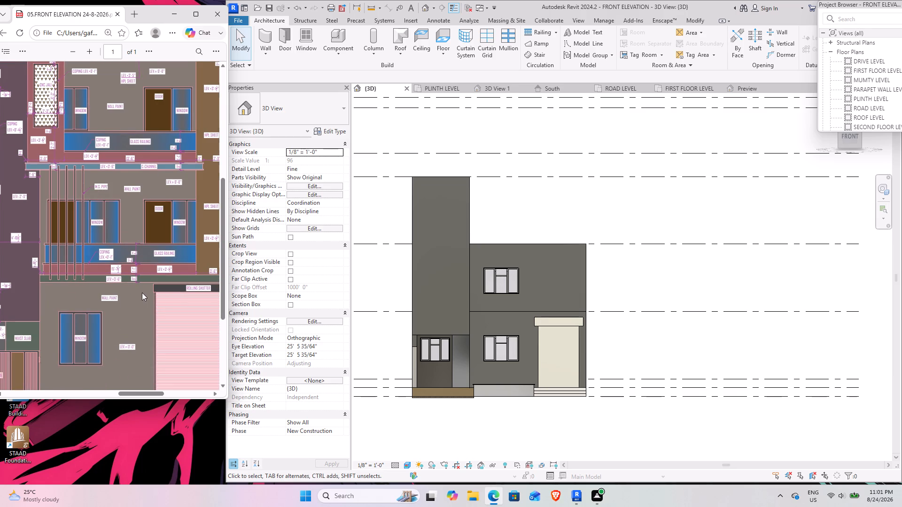
{"action": "scroll", "coordinate": [104, 287], "scroll_direction": "up", "scroll_amount": 3, "text": "ctrl"}
{"action": "scroll", "coordinate": [117, 273], "scroll_direction": "down", "scroll_amount": 2, "text": "ctrl"}
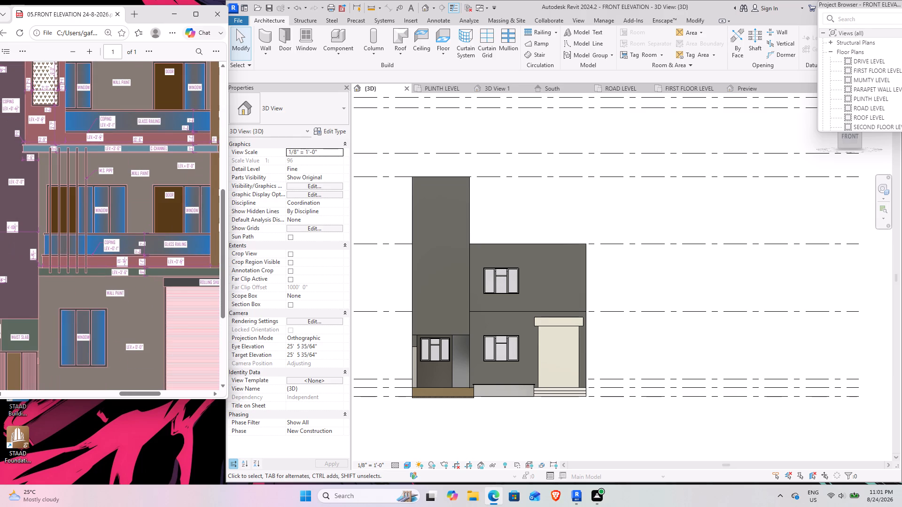
{"action": "middle_click_drag", "start_coordinate": [178, 280], "coordinate": [147, 277]}
{"action": "middle_click_drag", "start_coordinate": [152, 277], "coordinate": [185, 277]}
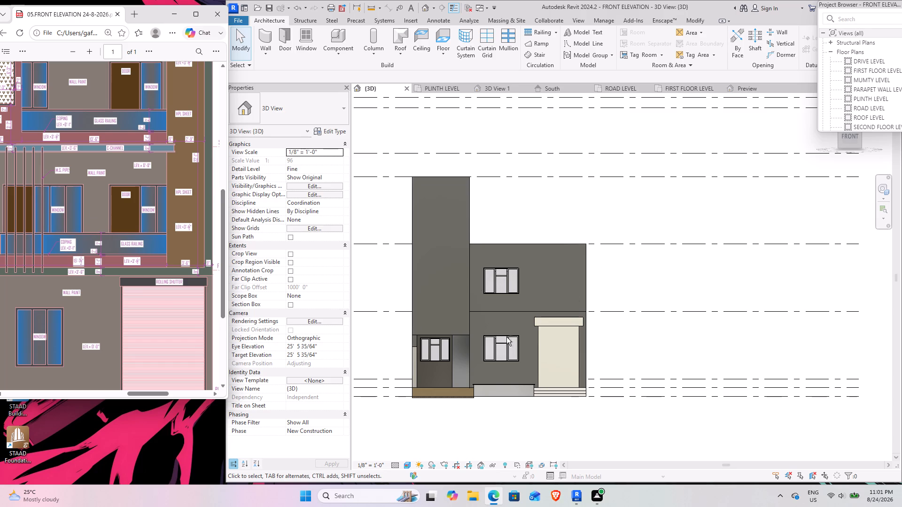
{"action": "scroll", "coordinate": [498, 332], "scroll_direction": "up", "scroll_amount": 4}
{"action": "middle_click_drag", "start_coordinate": [483, 332], "coordinate": [560, 347]}
{"action": "middle_click_drag", "start_coordinate": [507, 303], "coordinate": [535, 307]}
{"action": "scroll", "coordinate": [539, 306], "scroll_direction": "up", "scroll_amount": 2}
{"action": "middle_click_drag", "start_coordinate": [539, 311], "coordinate": [506, 290]}
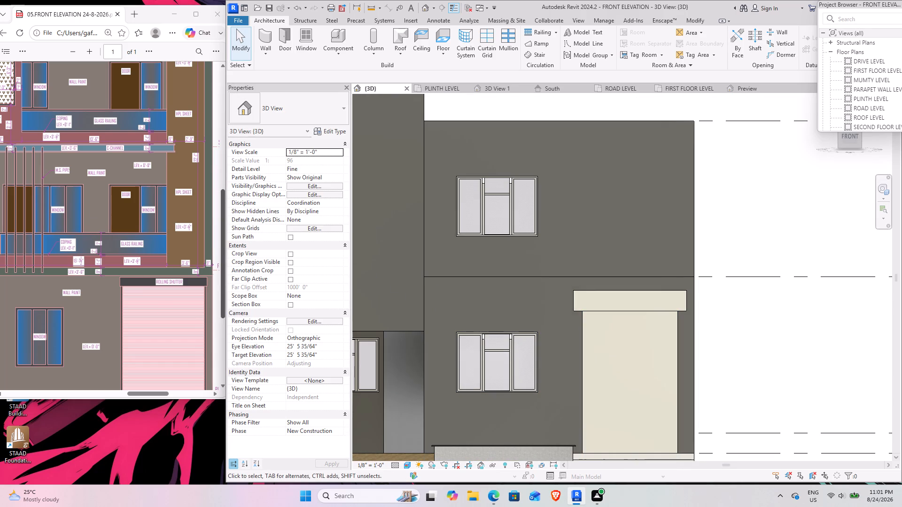
{"action": "middle_click_drag", "start_coordinate": [172, 279], "coordinate": [208, 284]}
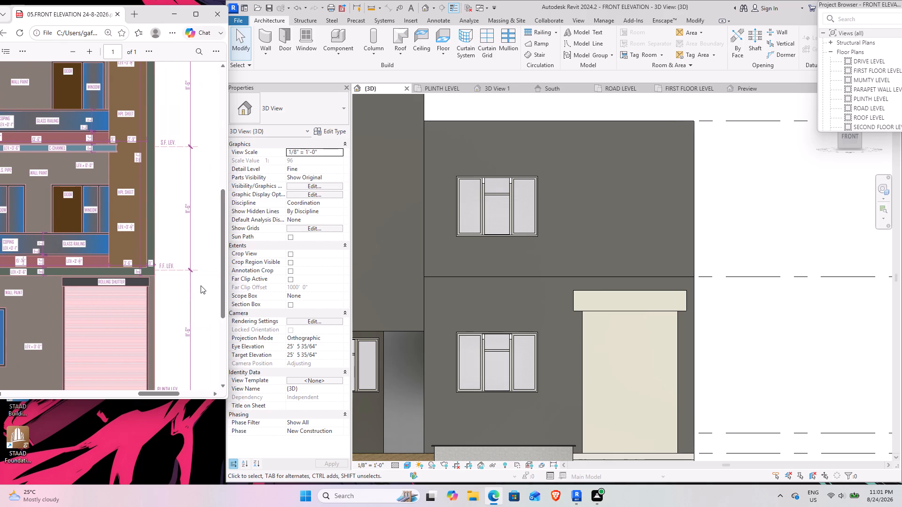
{"action": "middle_click_drag", "start_coordinate": [166, 292], "coordinate": [175, 289]}
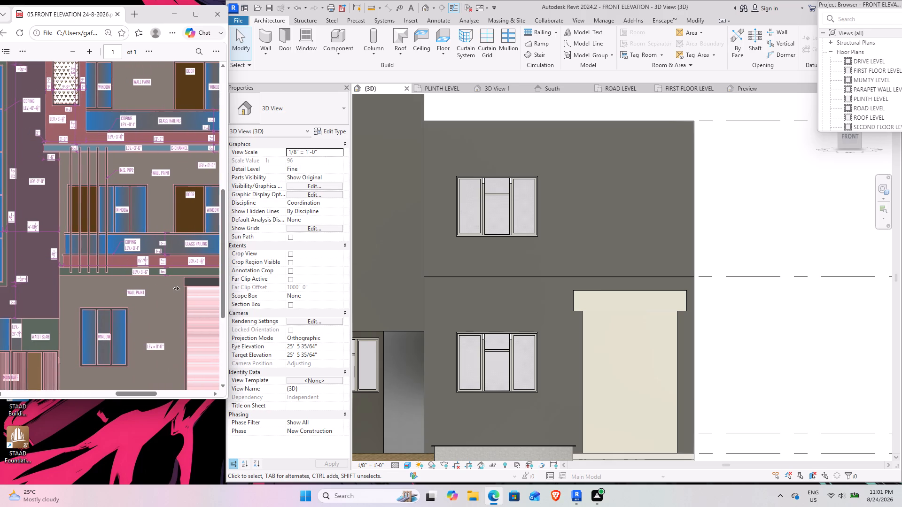
{"action": "middle_click_drag", "start_coordinate": [175, 289], "coordinate": [181, 289]}
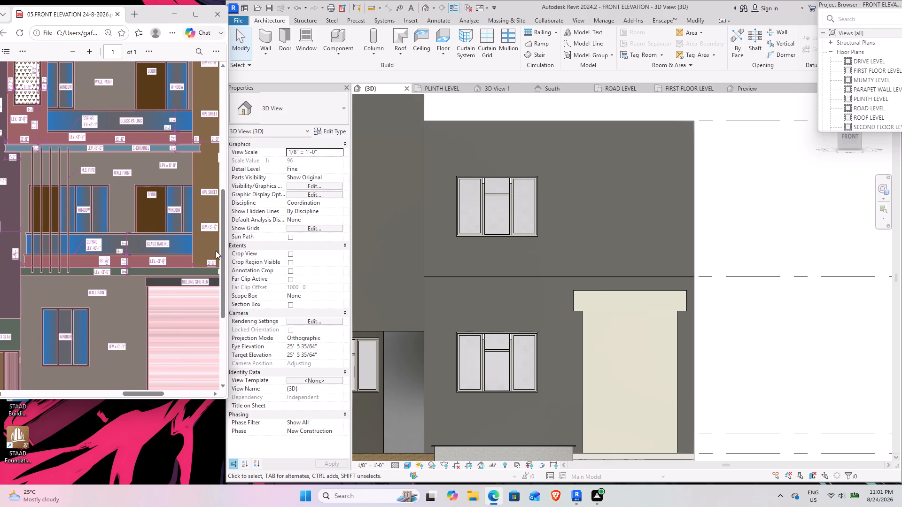
Start a new in-place model in the Generic Models category, accepting the suggested name.
{"action": "left_click", "coordinate": [336, 49]}
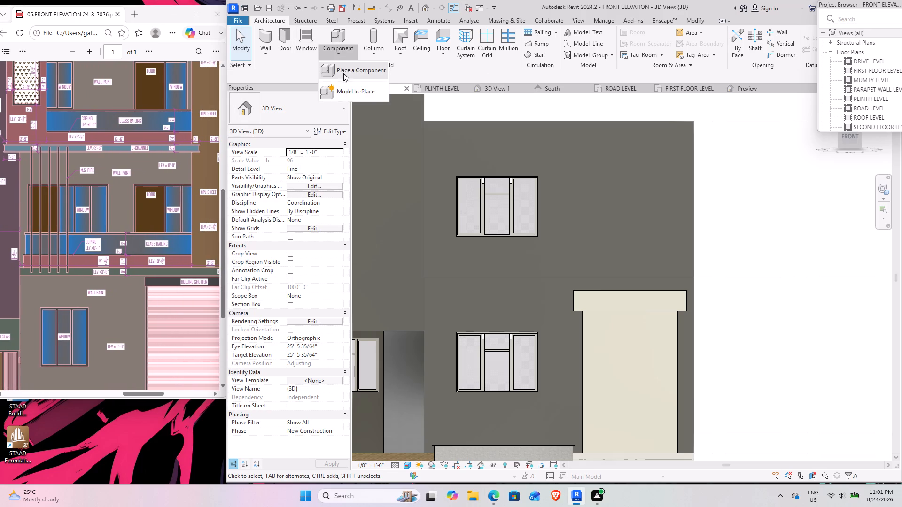
{"action": "left_click", "coordinate": [344, 88]}
{"action": "left_click", "coordinate": [538, 227]}
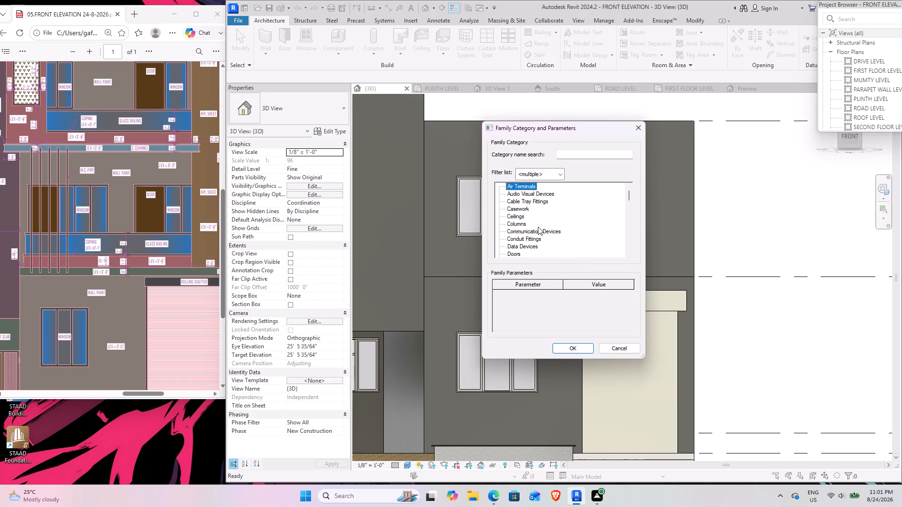
{"action": "key", "text": "g"}
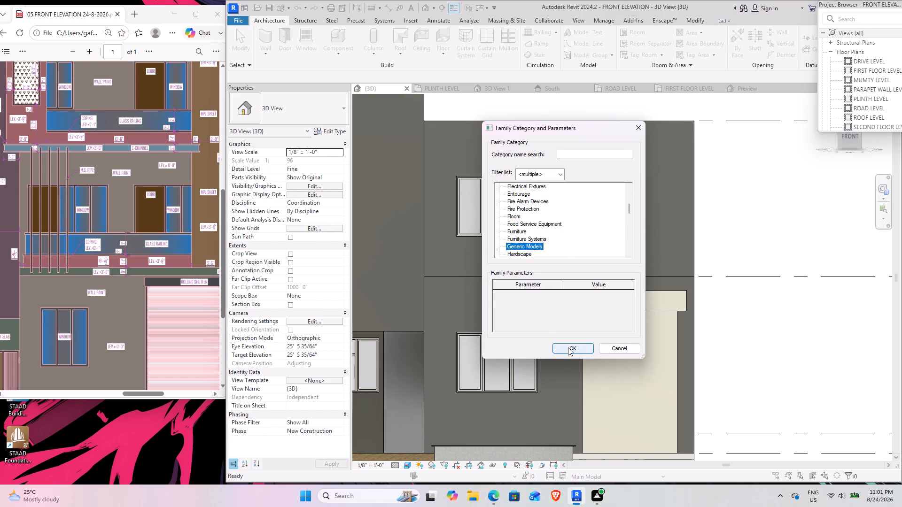
{"action": "left_click", "coordinate": [568, 347]}
{"action": "left_click", "coordinate": [579, 263]}
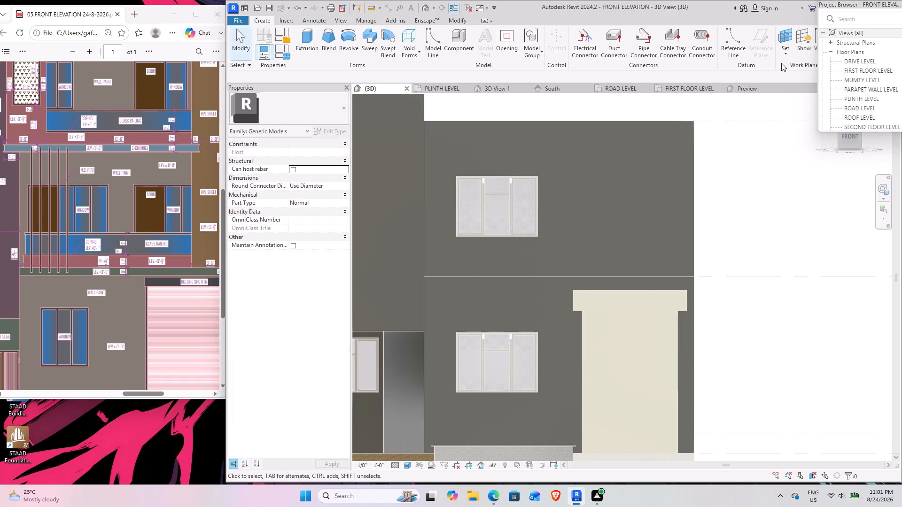
Set the work plane by picking the front wall above the rolling shutter.
{"action": "left_click", "coordinate": [786, 59]}
{"action": "left_click", "coordinate": [791, 87]}
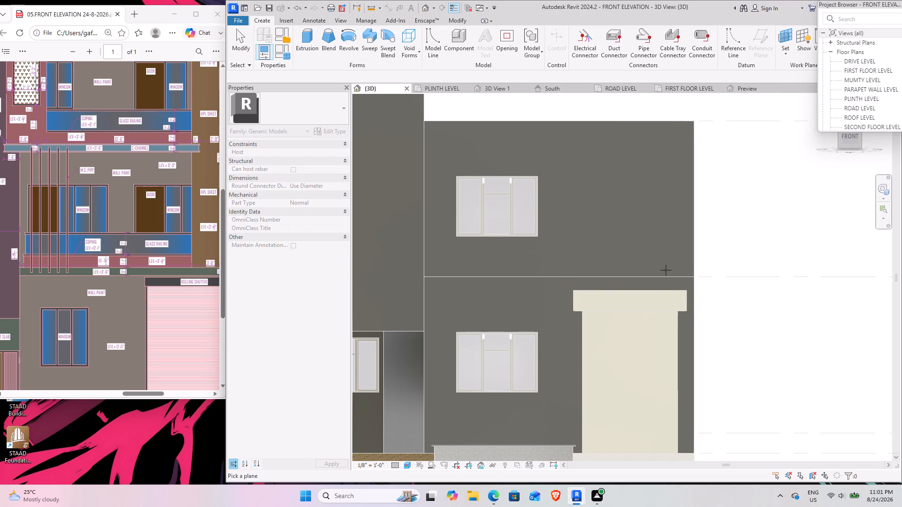
{"action": "left_click", "coordinate": [634, 274]}
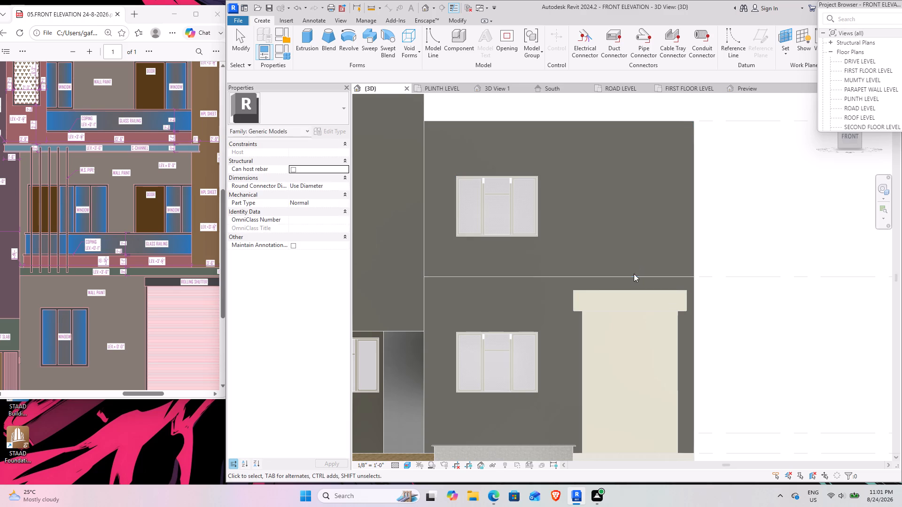
Start an Extrusion and sketch a rectangle below the first-floor line across the front wall, about 19'-10 1/2" wide and 5 1/2" high.
{"action": "left_click", "coordinate": [302, 33]}
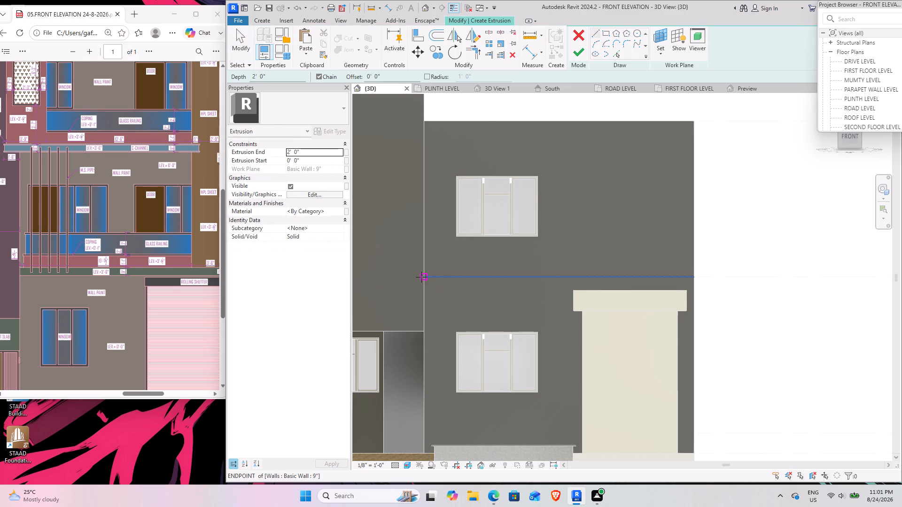
{"action": "left_click", "coordinate": [605, 31]}
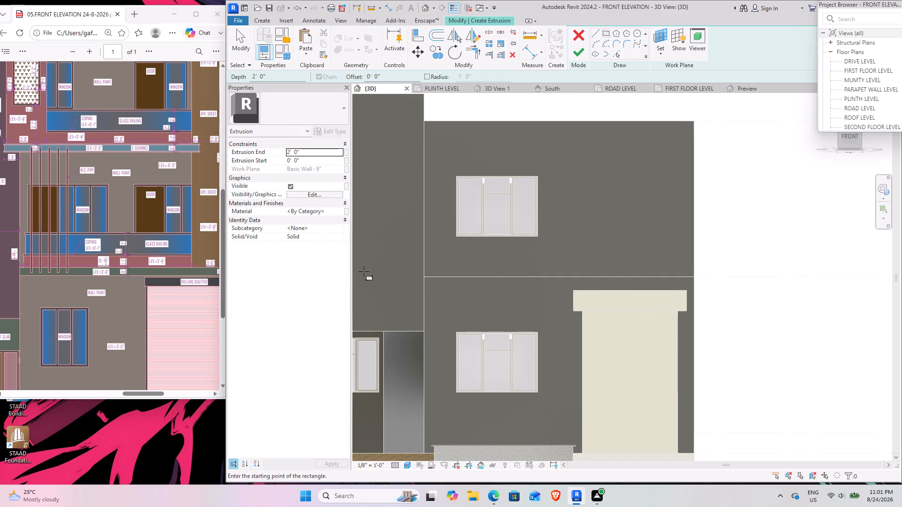
{"action": "scroll", "coordinate": [433, 294], "scroll_direction": "up", "scroll_amount": 3}
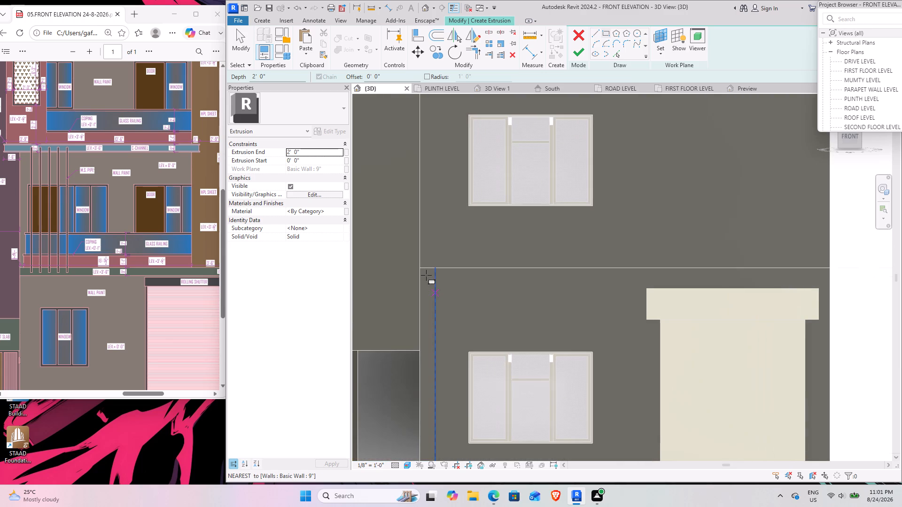
{"action": "left_click", "coordinate": [421, 270]}
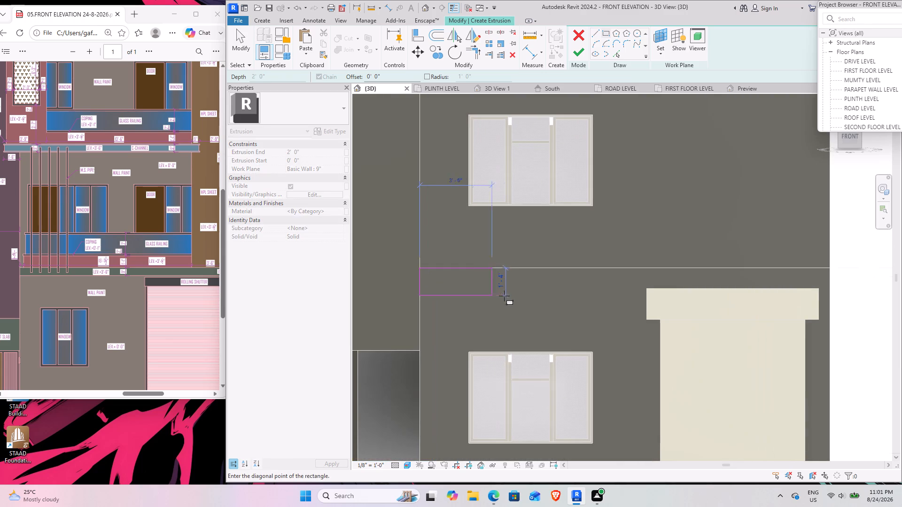
{"action": "scroll", "coordinate": [505, 296], "scroll_direction": "down", "scroll_amount": 3}
{"action": "middle_click_drag", "start_coordinate": [535, 291], "coordinate": [471, 283]}
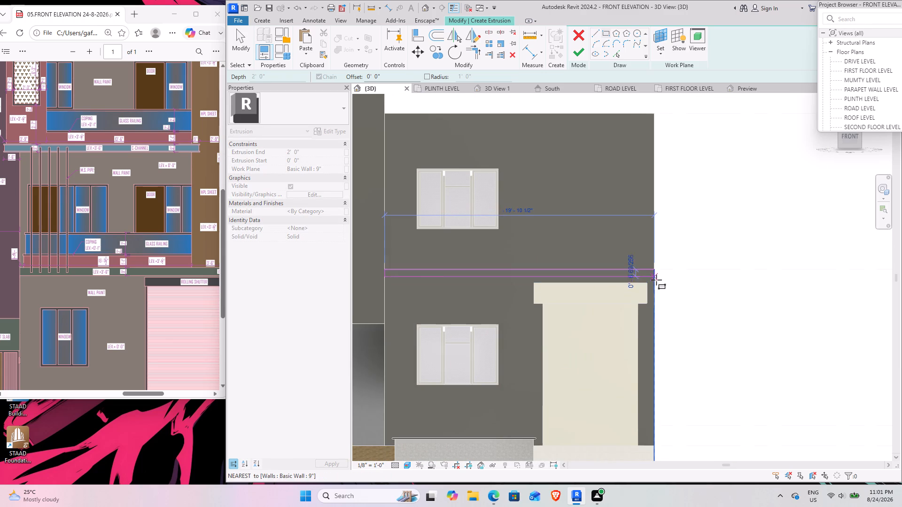
{"action": "scroll", "coordinate": [658, 278], "scroll_direction": "up", "scroll_amount": 6}
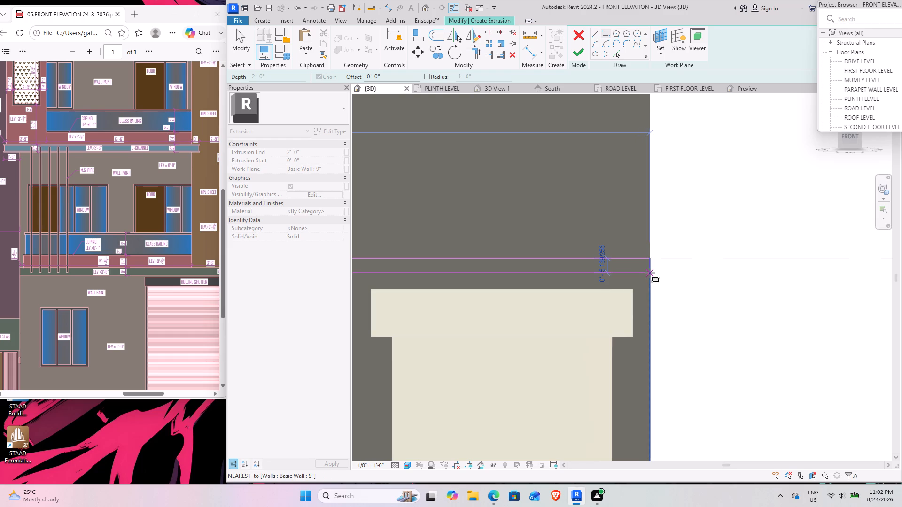
{"action": "left_click", "coordinate": [650, 273]}
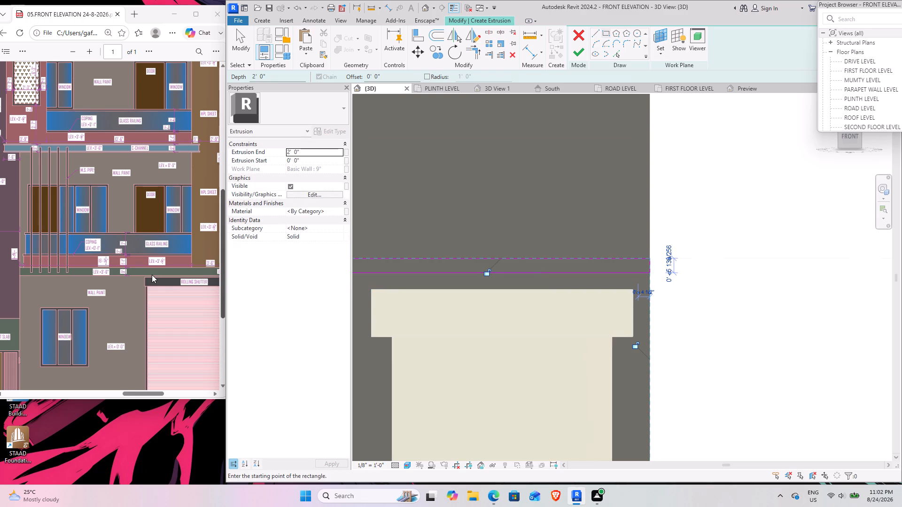
Examine the FRONT ELEVATION's first-floor band and the side frame running up to roof level in the reference PDF.
{"action": "scroll", "coordinate": [152, 275], "scroll_direction": "down", "scroll_amount": 3, "text": "ctrl"}
{"action": "scroll", "coordinate": [186, 273], "scroll_direction": "up", "scroll_amount": 3}
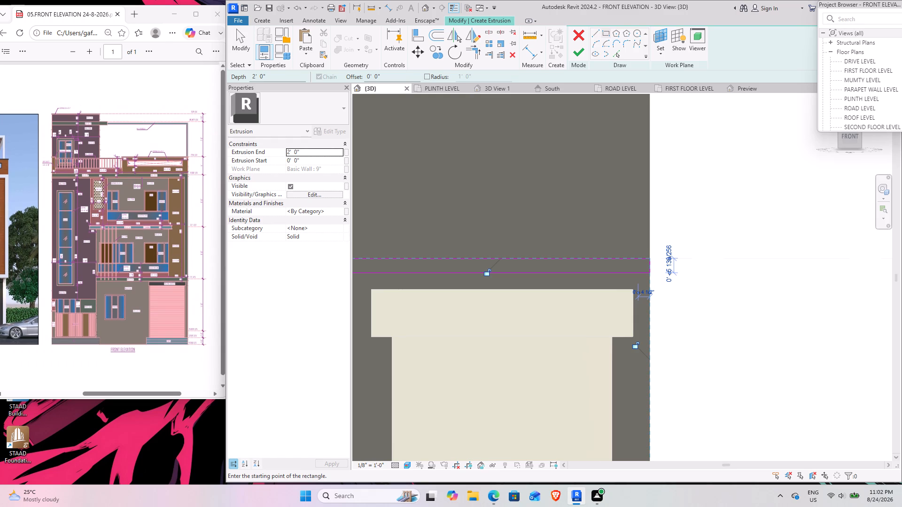
{"action": "scroll", "coordinate": [183, 281], "scroll_direction": "up", "scroll_amount": 6, "text": "ctrl"}
{"action": "scroll", "coordinate": [183, 281], "scroll_direction": "down", "scroll_amount": 3}
{"action": "scroll", "coordinate": [183, 281], "scroll_direction": "up", "scroll_amount": 2}
{"action": "scroll", "coordinate": [186, 283], "scroll_direction": "down", "scroll_amount": 1}
{"action": "scroll", "coordinate": [194, 189], "scroll_direction": "up", "scroll_amount": 2, "text": "ctrl"}
{"action": "scroll", "coordinate": [191, 192], "scroll_direction": "down", "scroll_amount": 3, "text": "ctrl"}
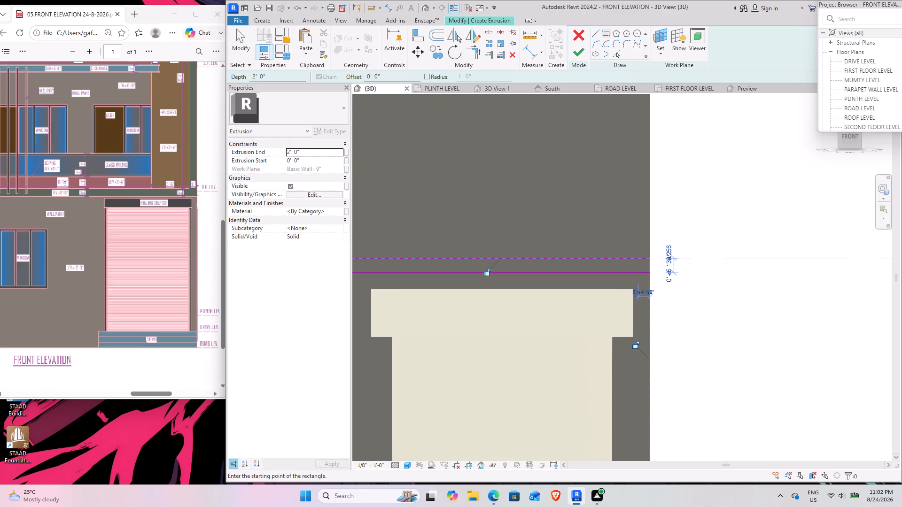
{"action": "scroll", "coordinate": [178, 158], "scroll_direction": "up", "scroll_amount": 1}
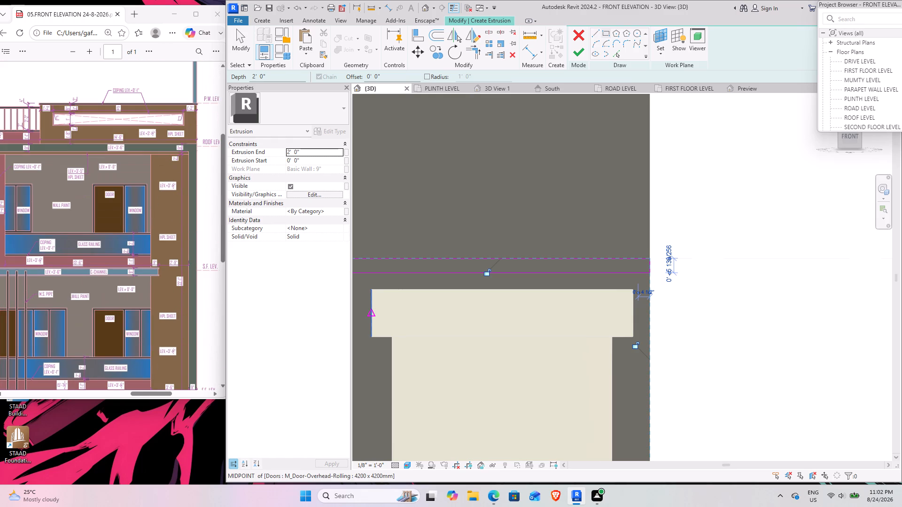
{"action": "scroll", "coordinate": [181, 243], "scroll_direction": "down", "scroll_amount": 1}
{"action": "scroll", "coordinate": [135, 217], "scroll_direction": "down", "scroll_amount": 1}
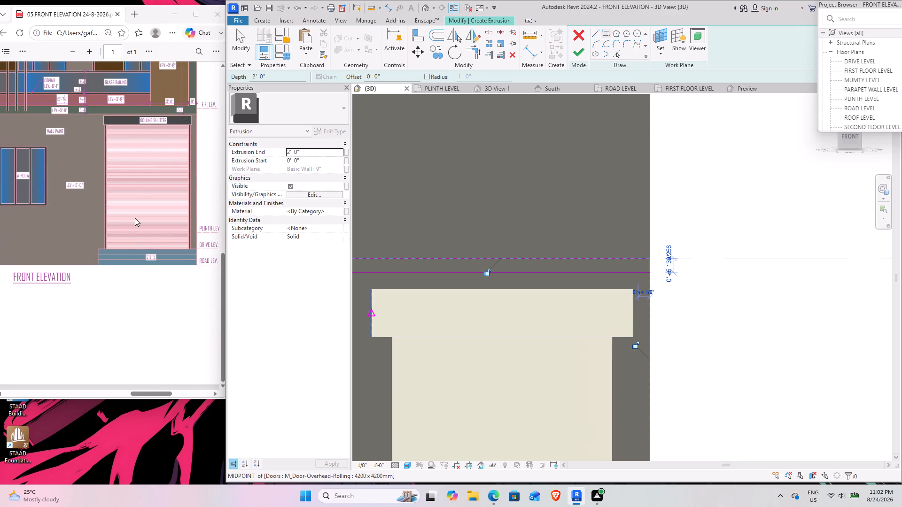
{"action": "scroll", "coordinate": [135, 218], "scroll_direction": "up", "scroll_amount": 1}
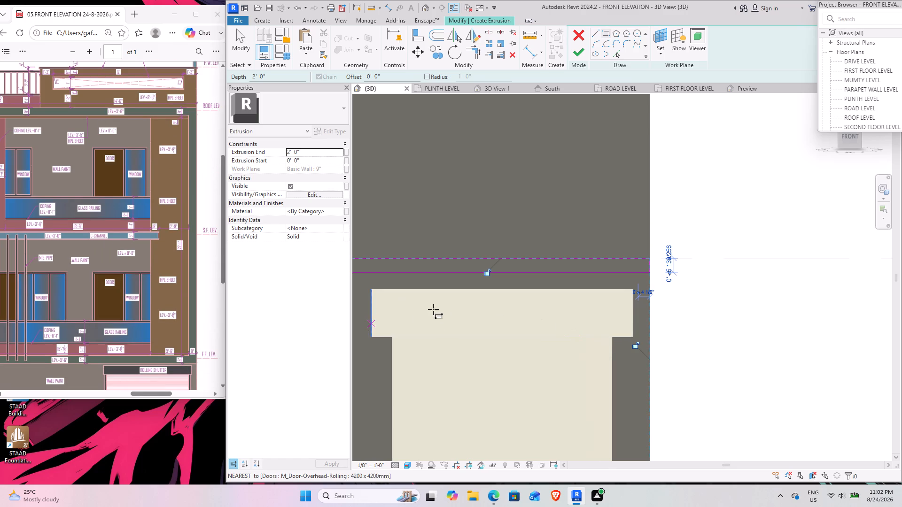
Set the height of the sketched first-floor band to 9" by moving its lower line.
{"action": "scroll", "coordinate": [441, 305], "scroll_direction": "down", "scroll_amount": 2}
{"action": "middle_click_drag", "start_coordinate": [441, 305], "coordinate": [612, 335]}
{"action": "scroll", "coordinate": [556, 336], "scroll_direction": "down", "scroll_amount": 2}
{"action": "middle_click_drag", "start_coordinate": [530, 339], "coordinate": [531, 339]}
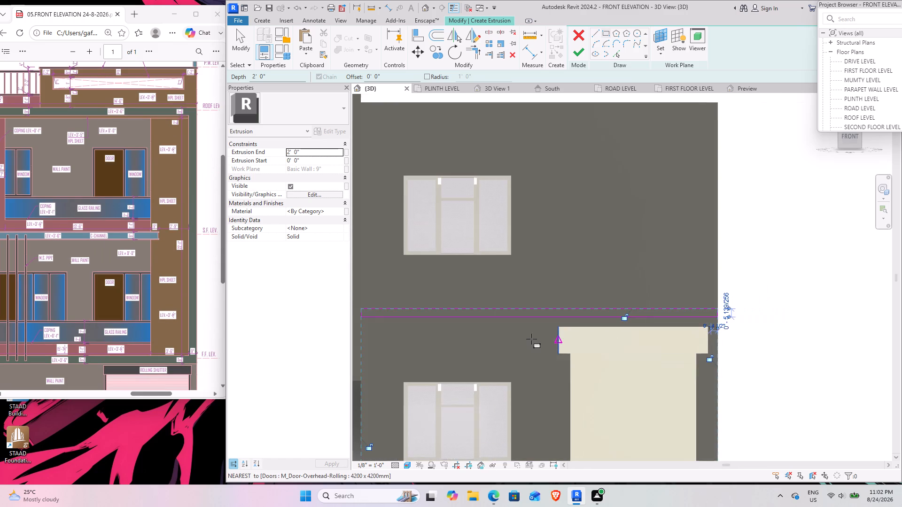
{"action": "middle_click_drag", "start_coordinate": [531, 339], "coordinate": [475, 328]}
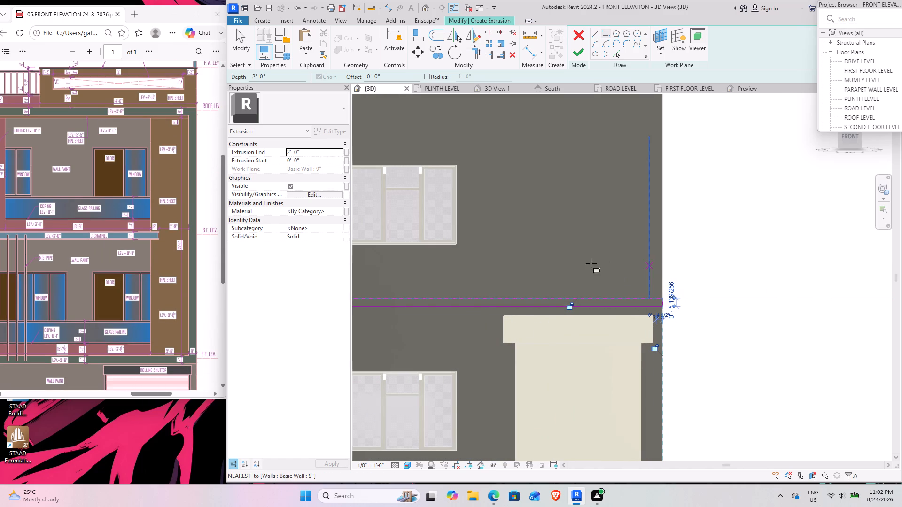
{"action": "left_click", "coordinate": [250, 49]}
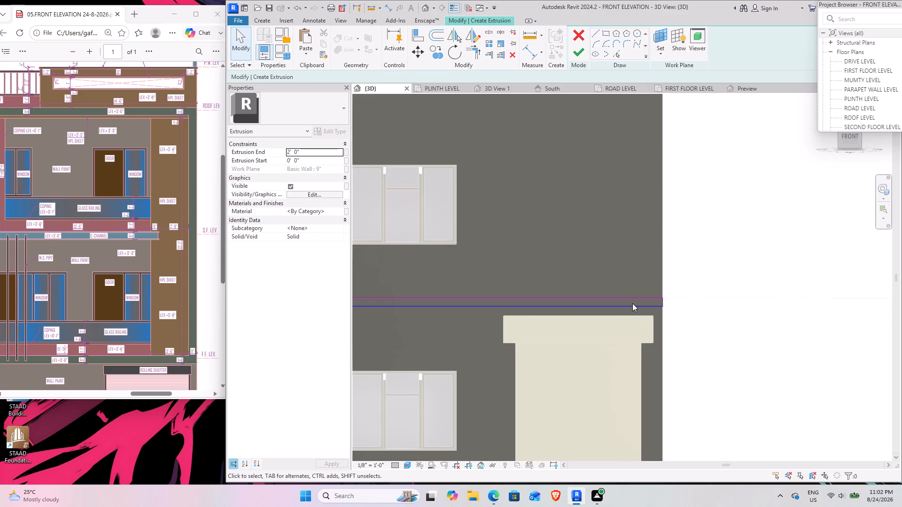
{"action": "left_click", "coordinate": [661, 300]}
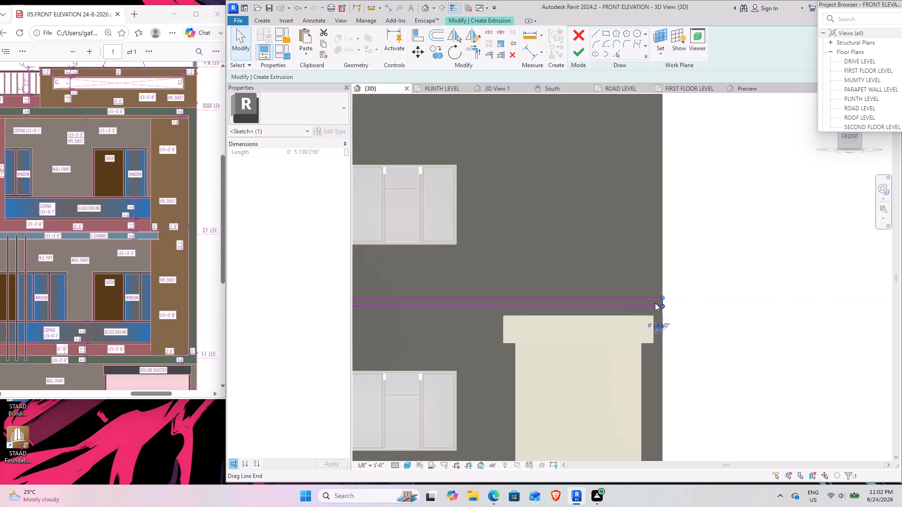
{"action": "left_click", "coordinate": [643, 307]}
{"action": "scroll", "coordinate": [624, 344], "scroll_direction": "down", "scroll_amount": 2}
{"action": "middle_click_drag", "start_coordinate": [622, 343], "coordinate": [678, 341]}
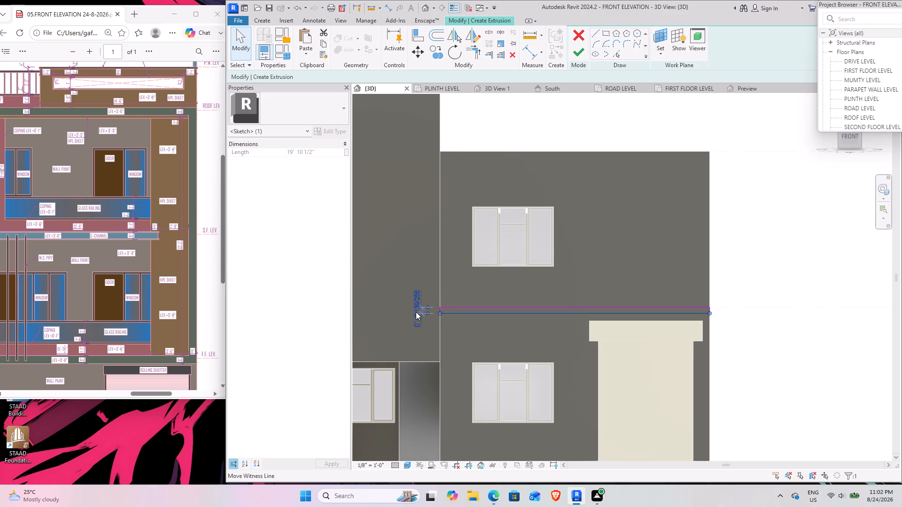
{"action": "left_click", "coordinate": [416, 312]}
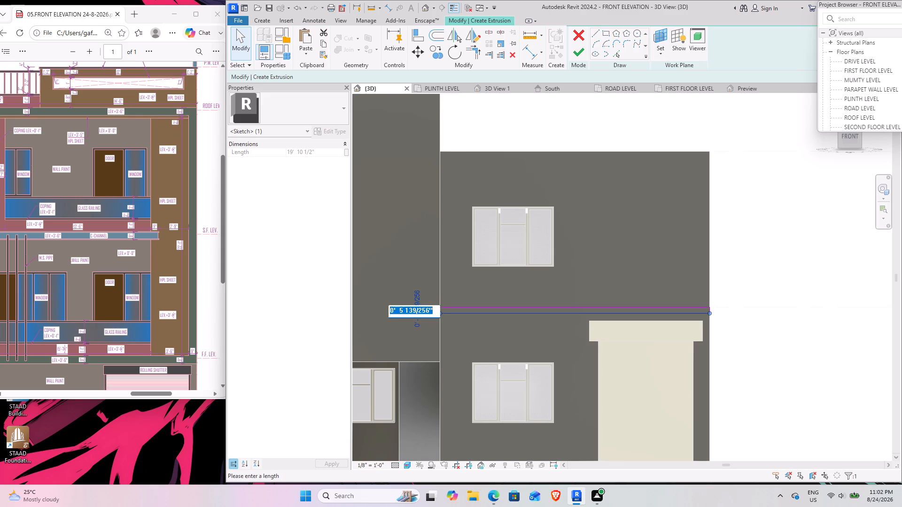
{"action": "key", "text": "9"}
{"action": "key", "text": "shift+quotedbl"}
{"action": "key", "text": "Return"}
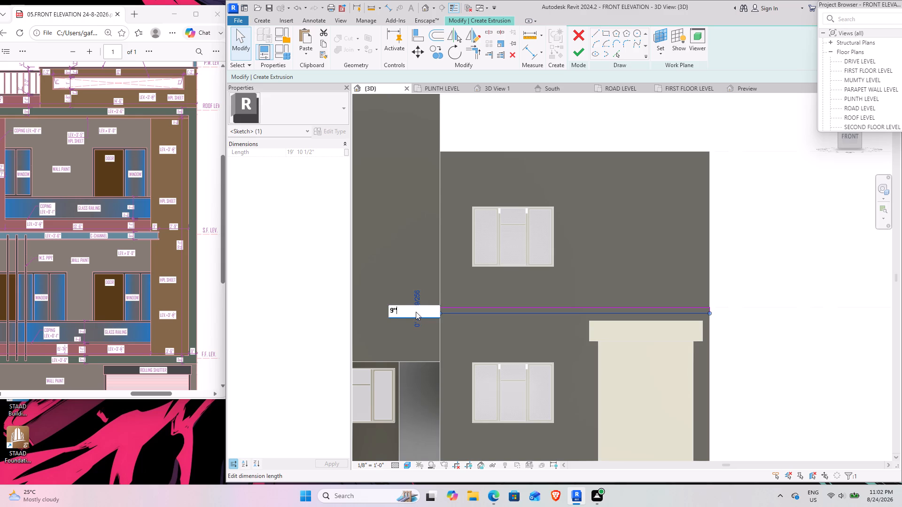
{"action": "left_click", "coordinate": [757, 338]}
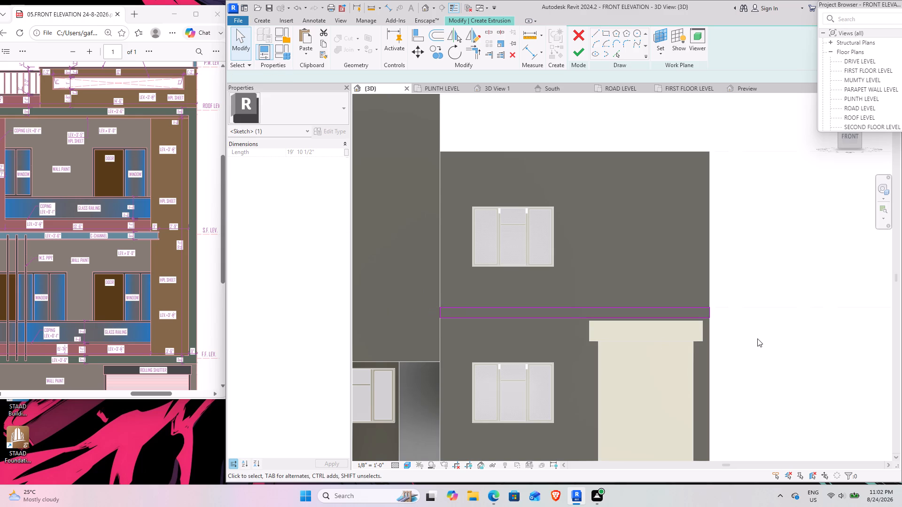
Sketch a vertical rectangle from the band's outer upper corner to the wall's top, about 1'-2" wide and 11'-6" high.
{"action": "scroll", "coordinate": [723, 307], "scroll_direction": "up", "scroll_amount": 7}
{"action": "middle_click_drag", "start_coordinate": [729, 300], "coordinate": [704, 362]}
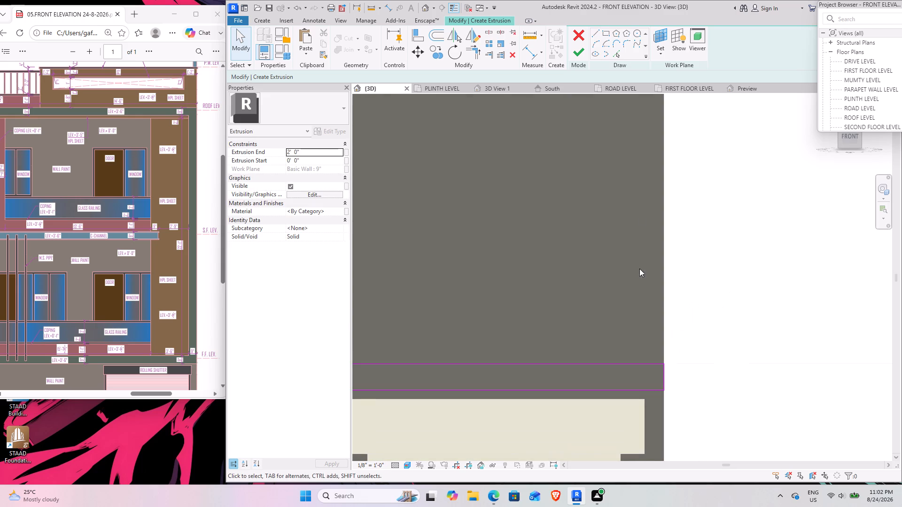
{"action": "left_click", "coordinate": [604, 32]}
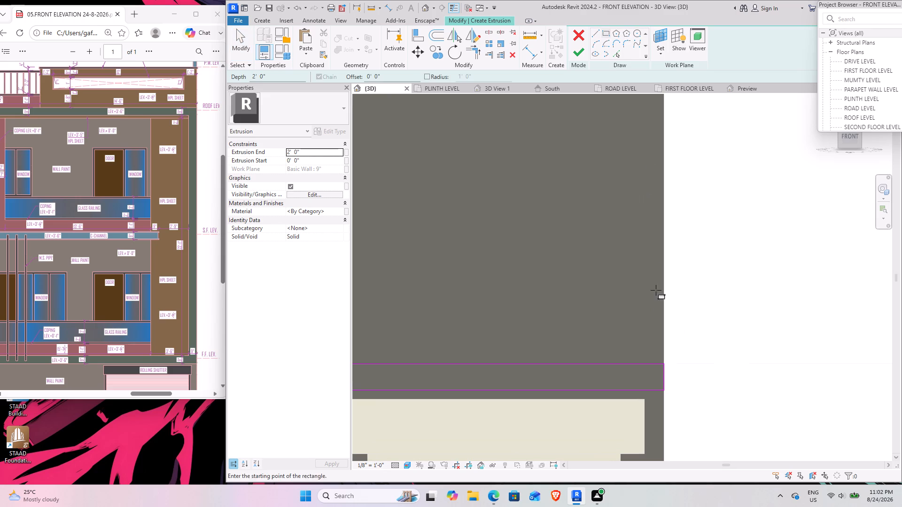
{"action": "left_click", "coordinate": [663, 364]}
{"action": "scroll", "coordinate": [635, 277], "scroll_direction": "down", "scroll_amount": 5}
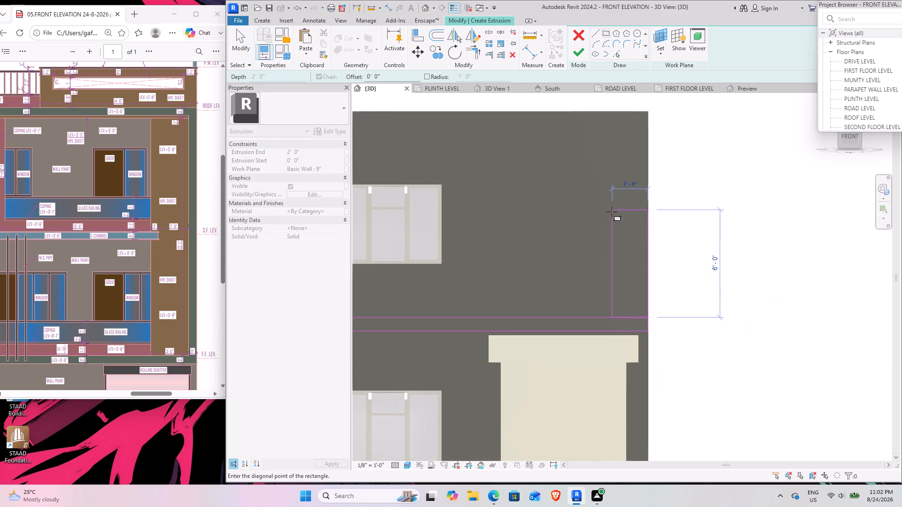
{"action": "middle_click_drag", "start_coordinate": [611, 211], "coordinate": [625, 322]}
{"action": "left_click", "coordinate": [640, 223]}
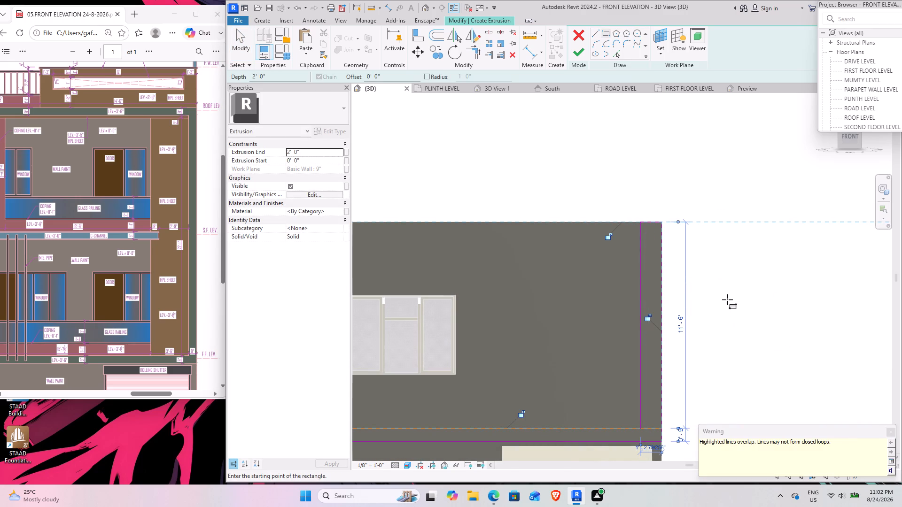
{"action": "key", "text": "Escape"}
{"action": "key", "text": "Escape"}
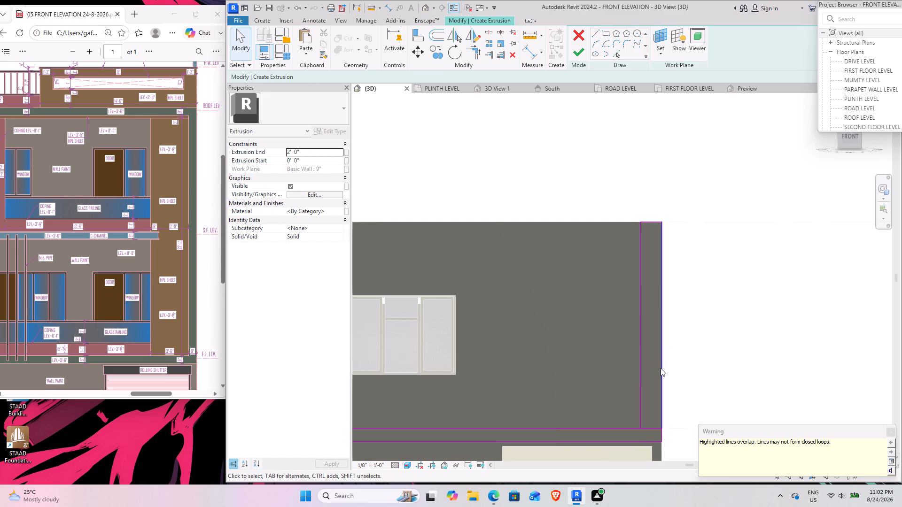
Set the vertical strip's width to 9" by moving its inner line.
{"action": "left_click", "coordinate": [641, 279]}
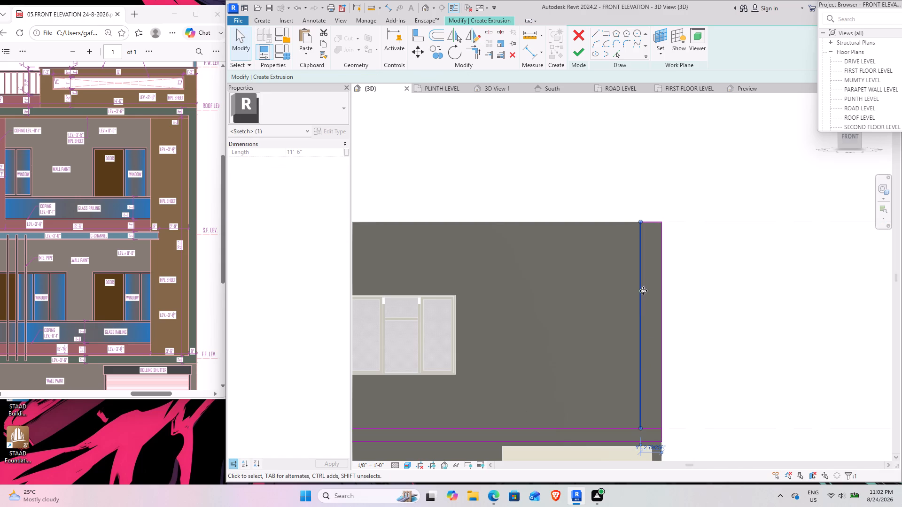
{"action": "left_click", "coordinate": [650, 445]}
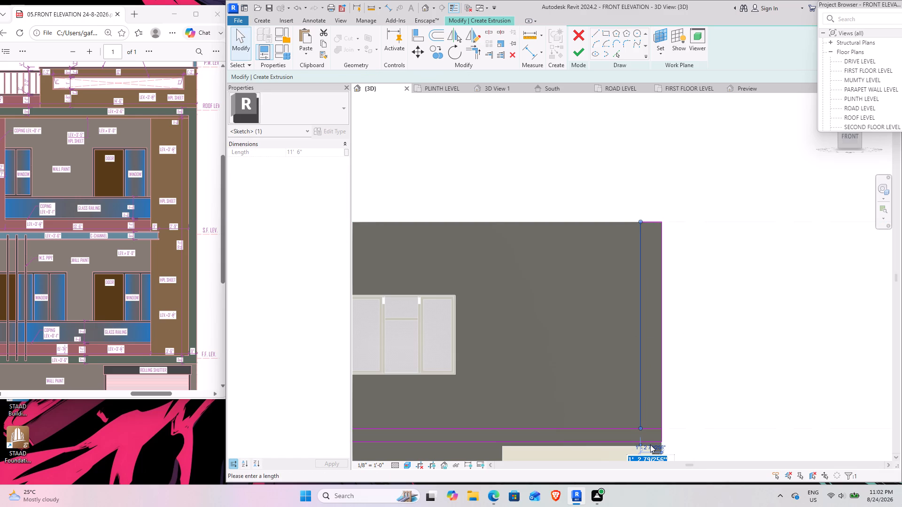
{"action": "type", "text": "9\""}
{"action": "key", "text": "Return"}
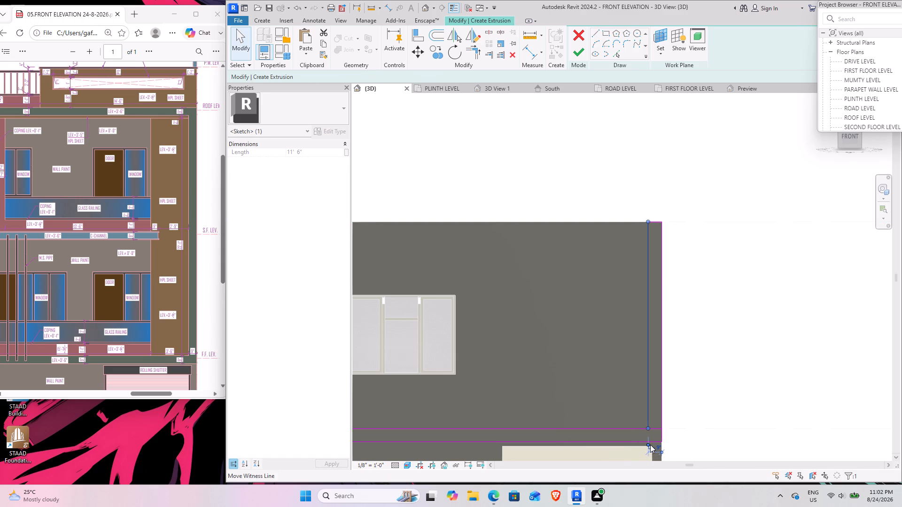
{"action": "left_click", "coordinate": [746, 417]}
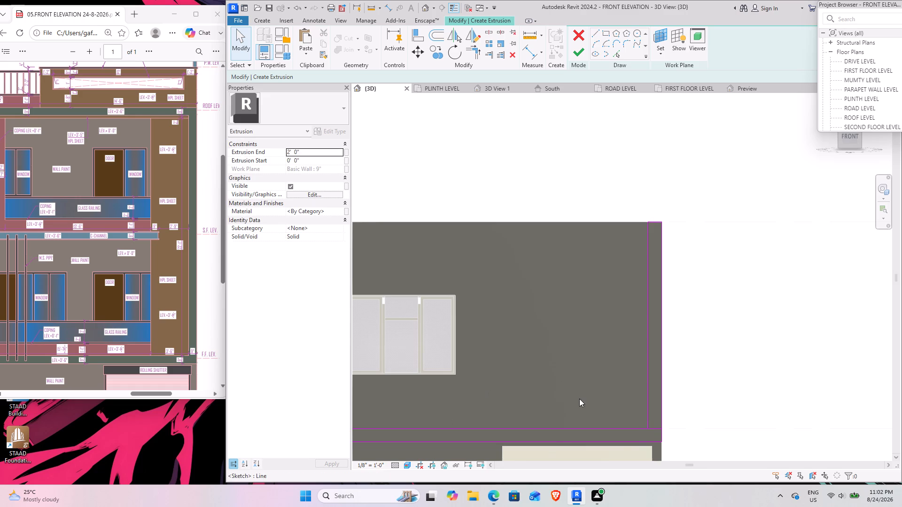
Delete the vertical strip's short bottom line that overlaps the band's upper line.
{"action": "middle_click_drag", "start_coordinate": [700, 430], "coordinate": [668, 378]}
{"action": "scroll", "coordinate": [643, 387], "scroll_direction": "up", "scroll_amount": 3}
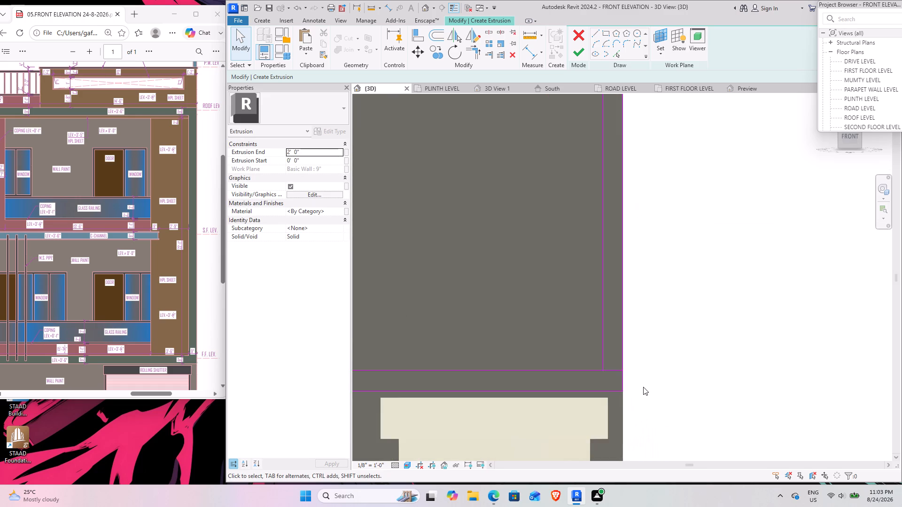
{"action": "scroll", "coordinate": [643, 387], "scroll_direction": "up", "scroll_amount": 3}
{"action": "left_click", "coordinate": [597, 363]}
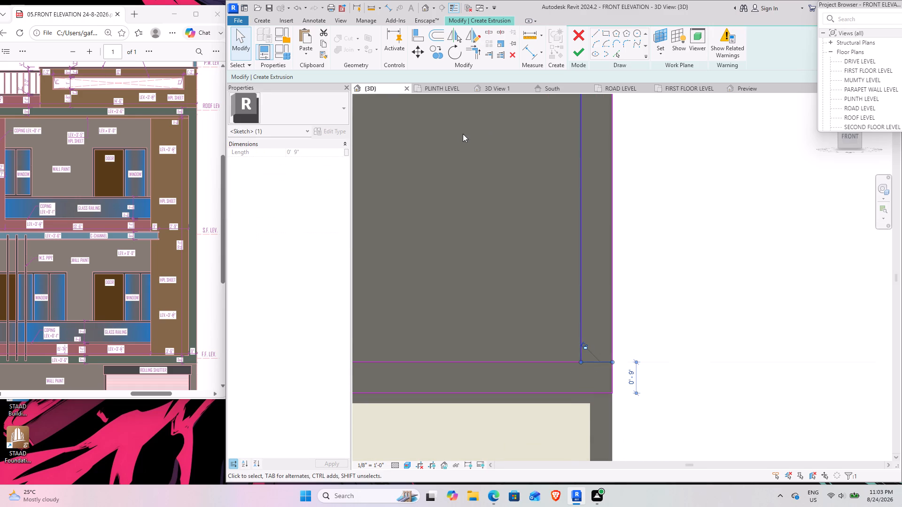
{"action": "left_click", "coordinate": [508, 54]}
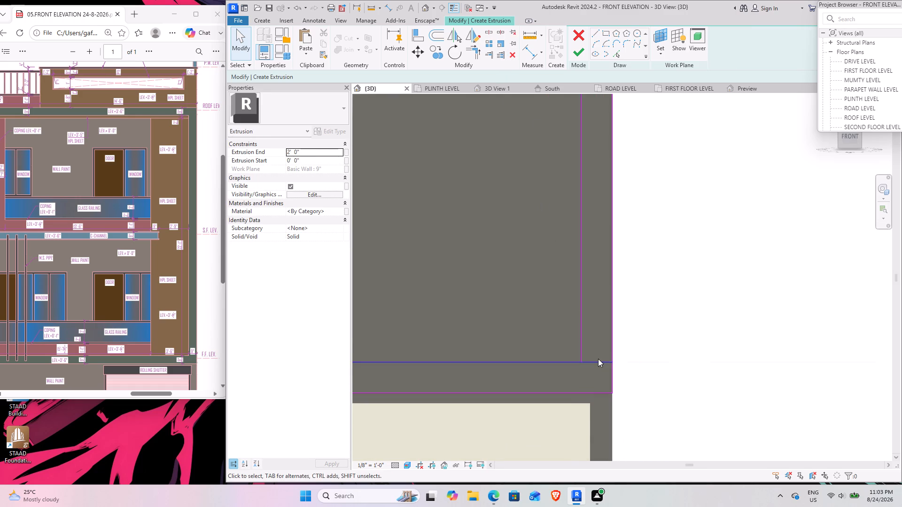
Trim the first-floor band's upper line and the vertical strip's inner line to a clean corner.
{"action": "left_click", "coordinate": [475, 57]}
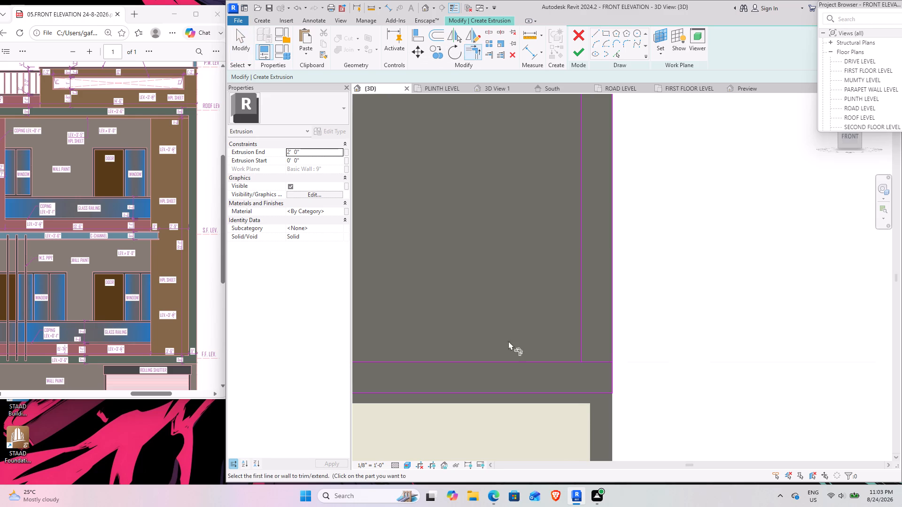
{"action": "left_click", "coordinate": [566, 361]}
{"action": "left_click", "coordinate": [581, 349]}
{"action": "scroll", "coordinate": [558, 318], "scroll_direction": "down", "scroll_amount": 3}
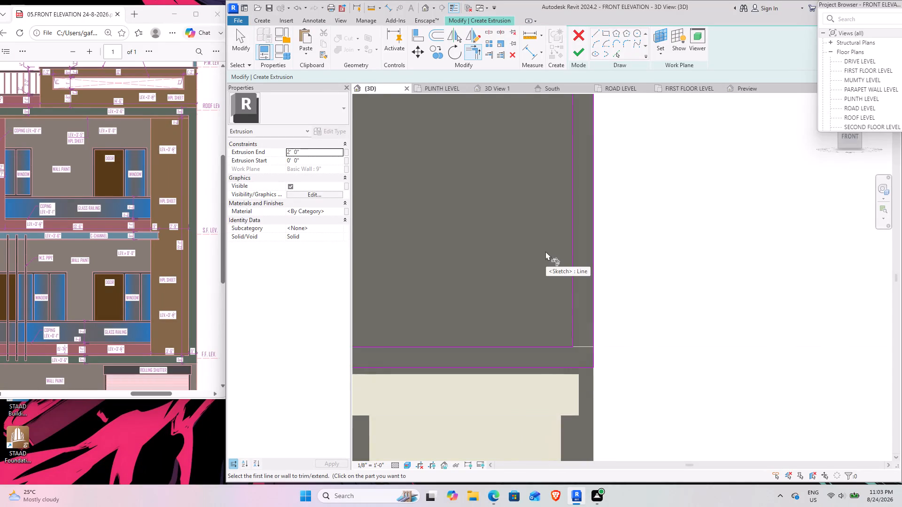
{"action": "middle_click_drag", "start_coordinate": [544, 250], "coordinate": [665, 448]}
{"action": "scroll", "coordinate": [609, 349], "scroll_direction": "down", "scroll_amount": 2}
{"action": "key", "text": "Escape"}
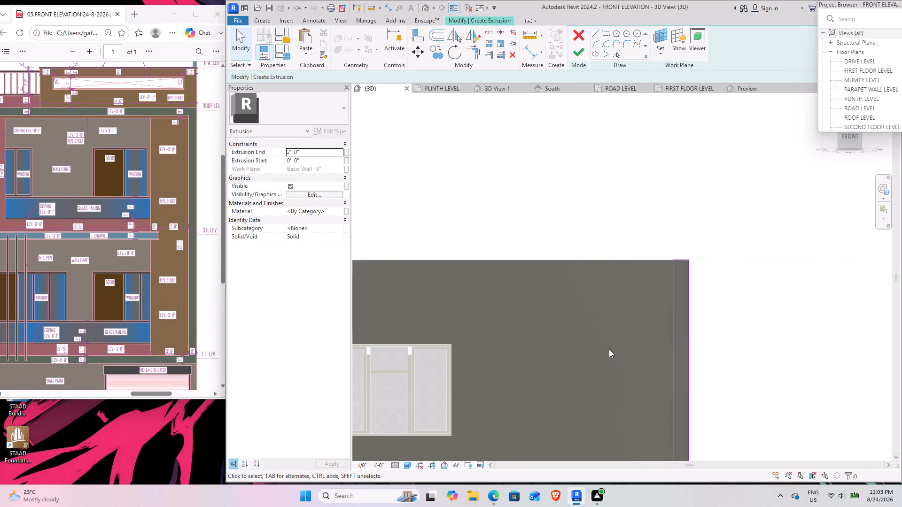
{"action": "key", "text": "Escape"}
Sketch a horizontal rectangle from the vertical strip's inner upper corner to the tower wall's far edge, about 28'-10" long and 10" high.
{"action": "middle_click_drag", "start_coordinate": [141, 213], "coordinate": [109, 206]}
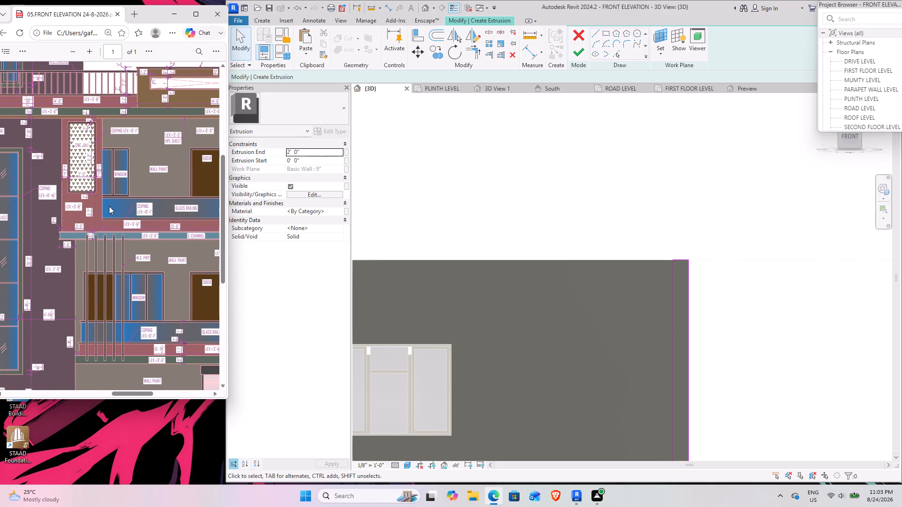
{"action": "middle_click_drag", "start_coordinate": [139, 212], "coordinate": [166, 217]}
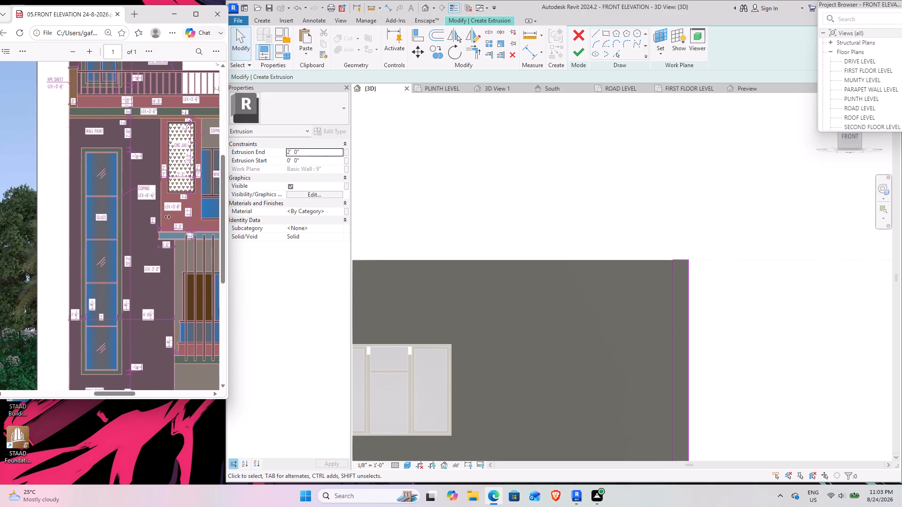
{"action": "middle_click_drag", "start_coordinate": [166, 217], "coordinate": [152, 212]}
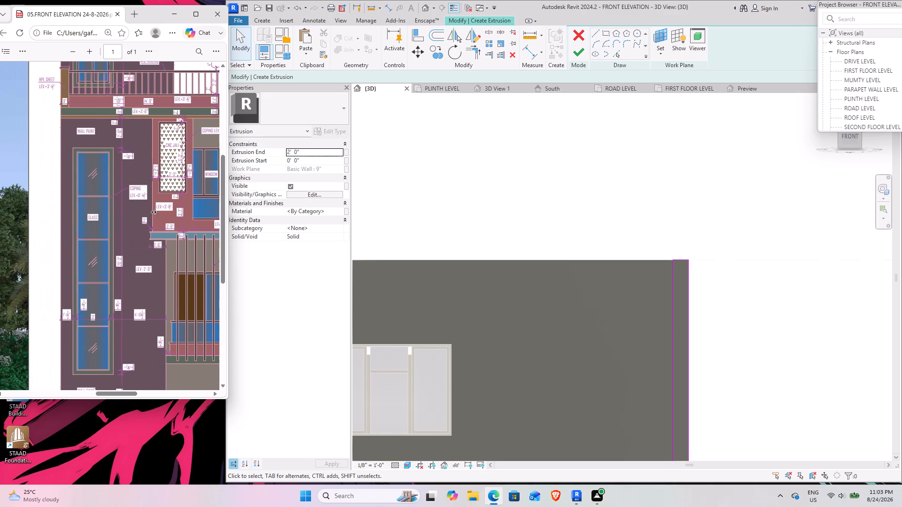
{"action": "middle_click_drag", "start_coordinate": [152, 212], "coordinate": [171, 216]}
{"action": "scroll", "coordinate": [507, 284], "scroll_direction": "down", "scroll_amount": 1}
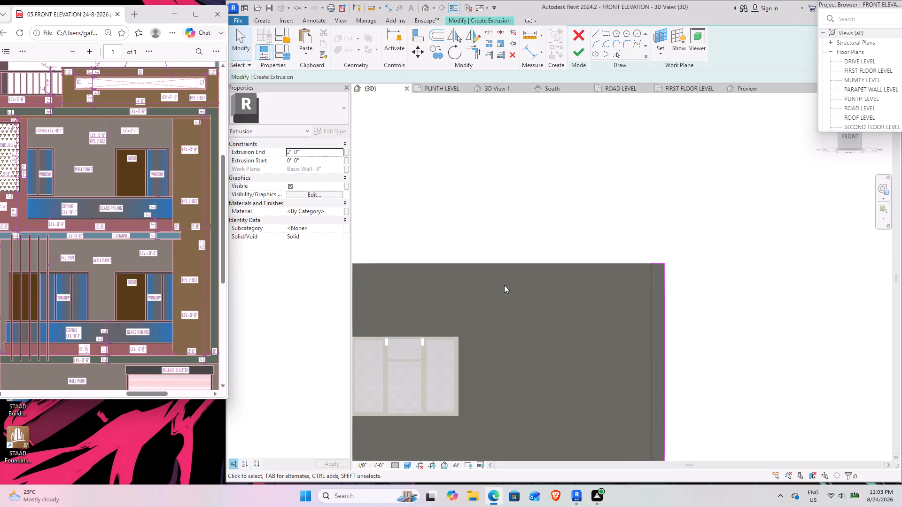
{"action": "middle_click_drag", "start_coordinate": [497, 284], "coordinate": [611, 276]}
{"action": "middle_click_drag", "start_coordinate": [481, 293], "coordinate": [589, 271]}
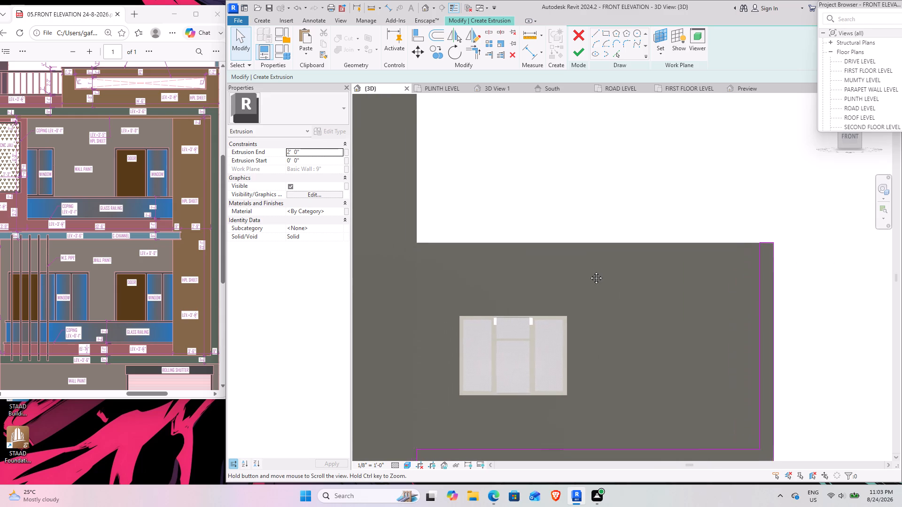
{"action": "middle_click_drag", "start_coordinate": [589, 271], "coordinate": [614, 276]}
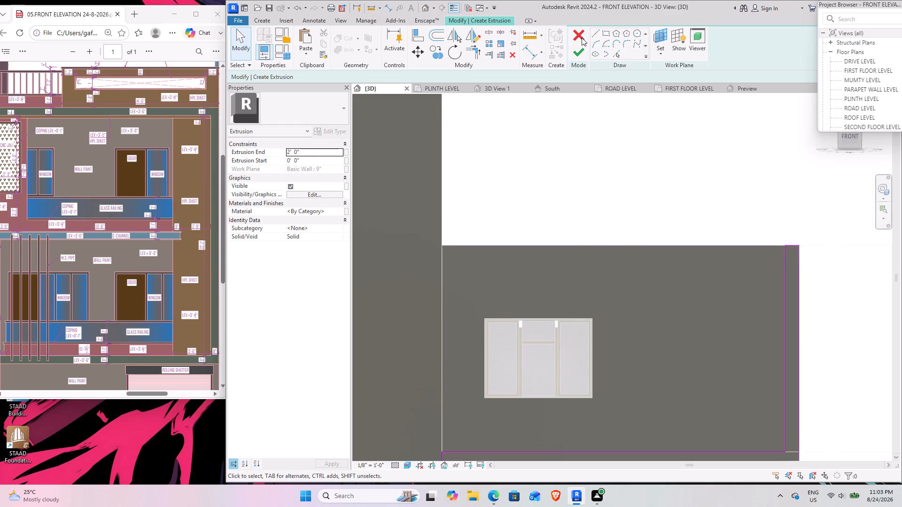
{"action": "left_click", "coordinate": [610, 30]}
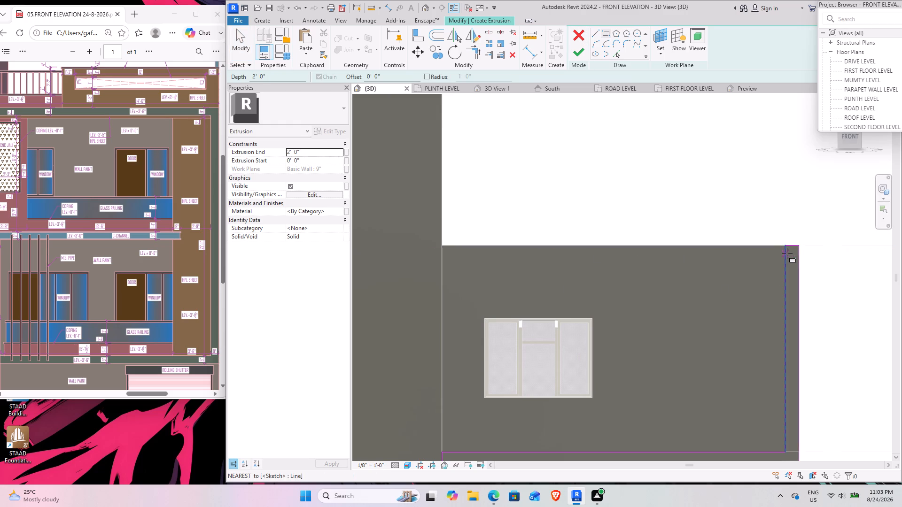
{"action": "left_click", "coordinate": [785, 246]}
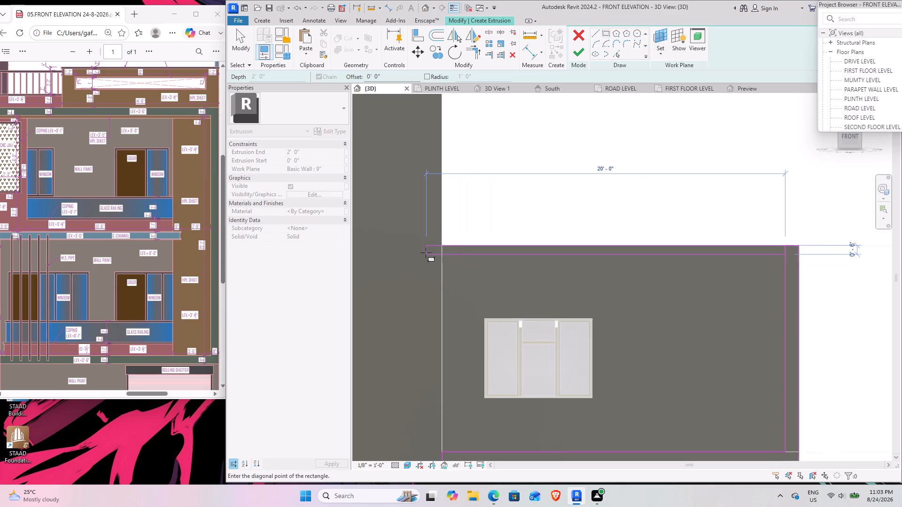
{"action": "scroll", "coordinate": [426, 253], "scroll_direction": "down", "scroll_amount": 2}
{"action": "middle_click_drag", "start_coordinate": [426, 253], "coordinate": [659, 272]}
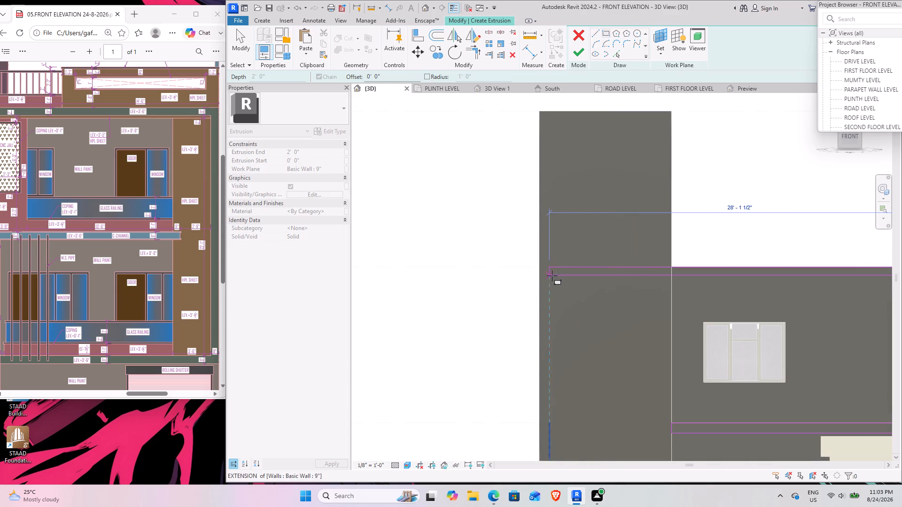
{"action": "left_click", "coordinate": [541, 278]}
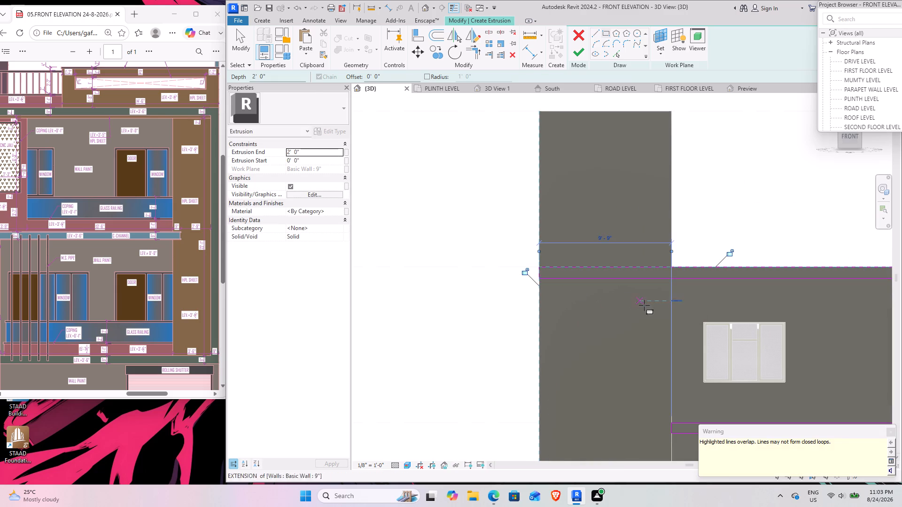
{"action": "key", "text": "Escape"}
{"action": "key", "text": "Escape"}
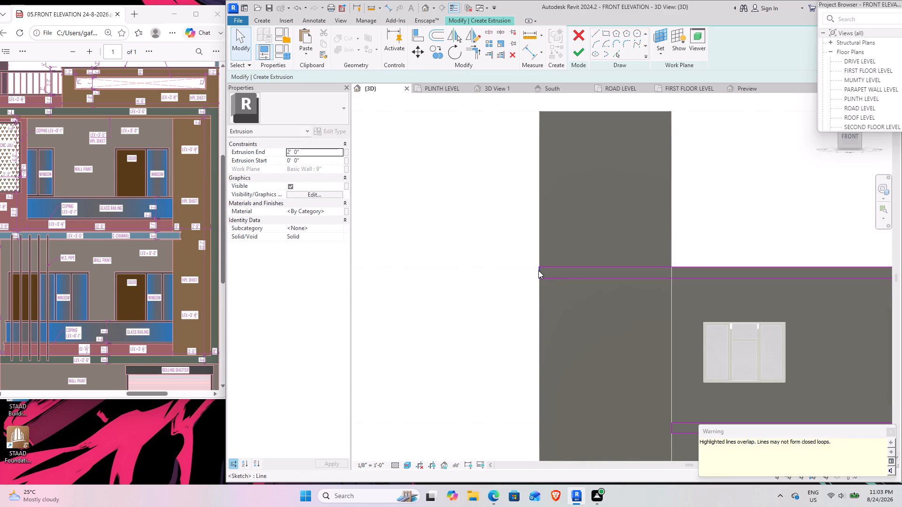
Set the top band's height to 9" by moving its lower line.
{"action": "left_click", "coordinate": [583, 279]}
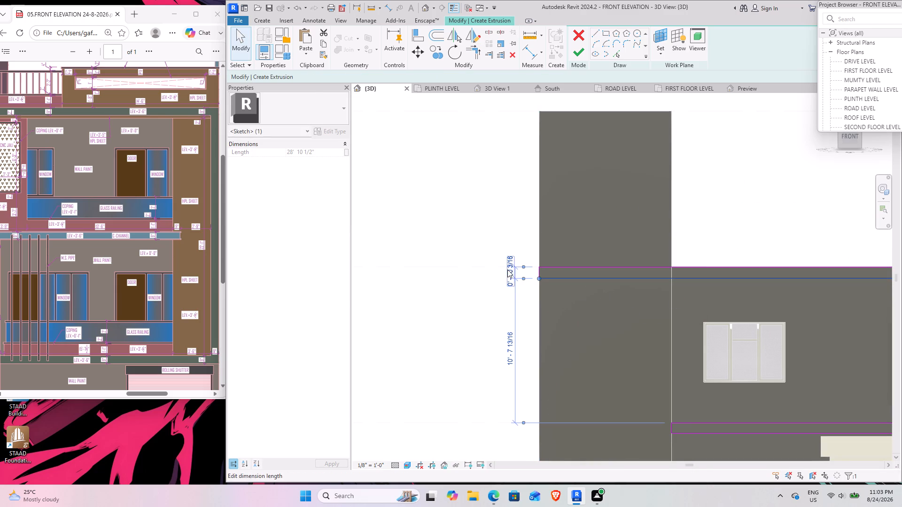
{"action": "left_click", "coordinate": [507, 269]}
{"action": "key", "text": "9"}
{"action": "key", "text": "shift+quotedbl"}
{"action": "key", "text": "Return"}
{"action": "key", "text": "Escape"}
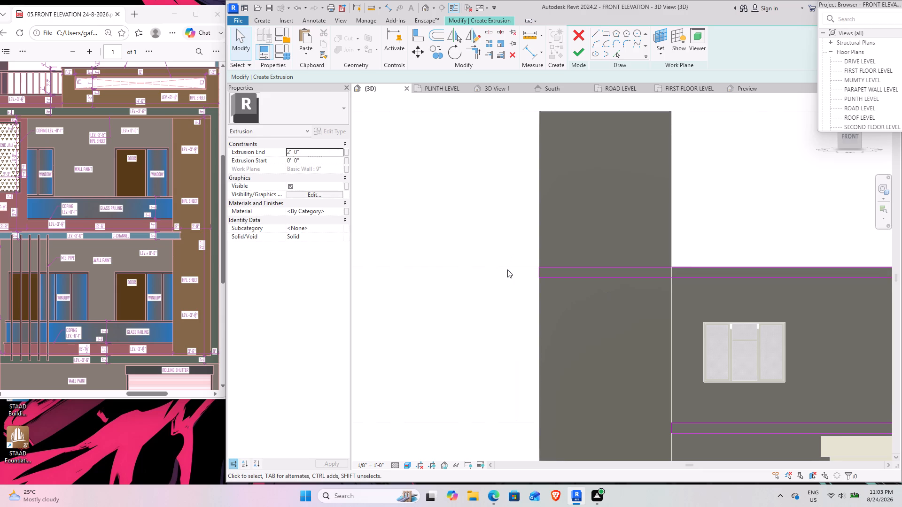
Delete the short vertical end line of the top band where it overlaps the vertical strip's inner line.
{"action": "middle_click_drag", "start_coordinate": [754, 307], "coordinate": [435, 296]}
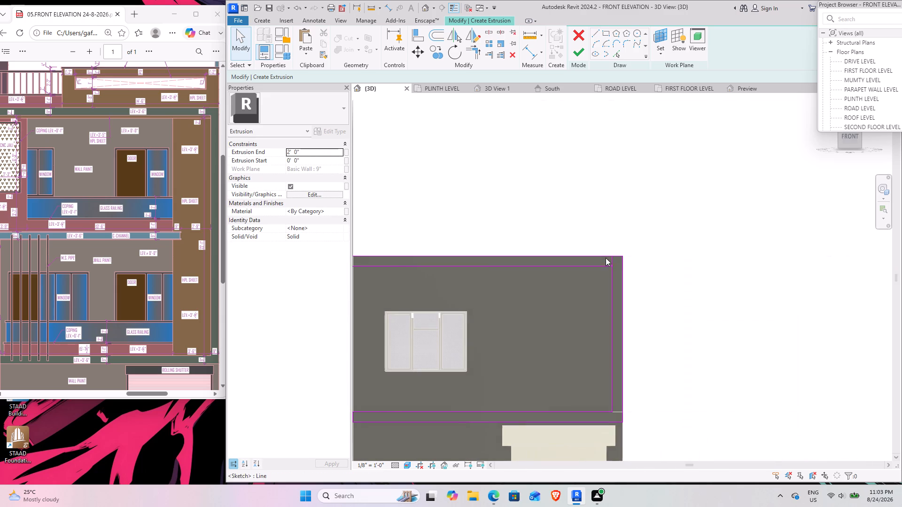
{"action": "scroll", "coordinate": [606, 258], "scroll_direction": "up", "scroll_amount": 8}
{"action": "left_click", "coordinate": [622, 265]}
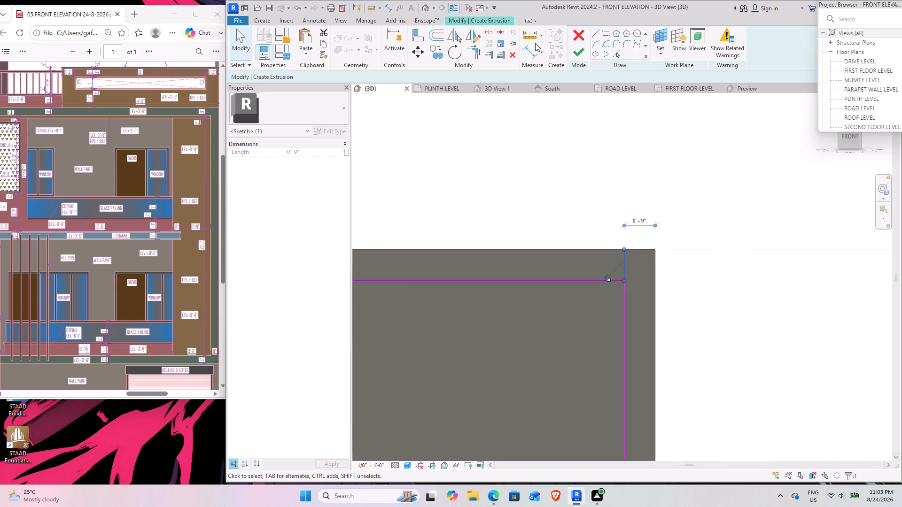
{"action": "left_click", "coordinate": [515, 55]}
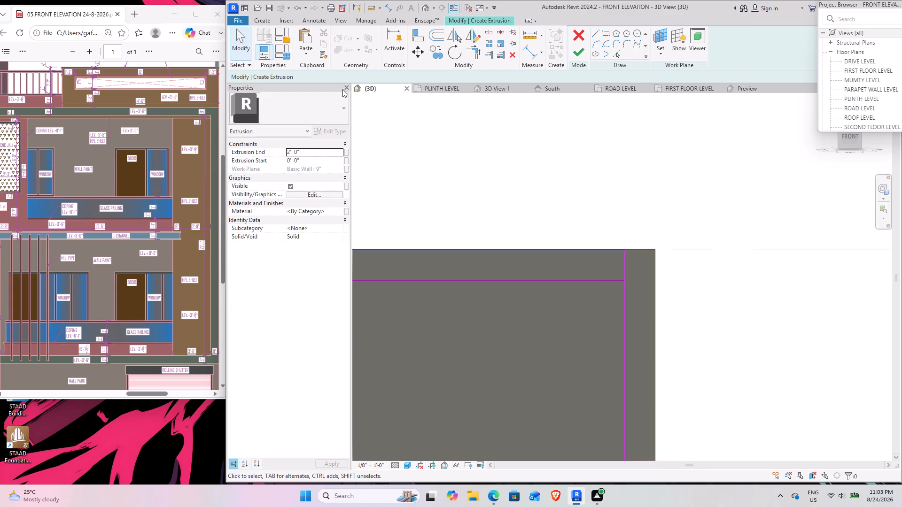
Trim the top band's lower line and the vertical strip's inner line to a clean corner.
{"action": "left_click", "coordinate": [470, 53]}
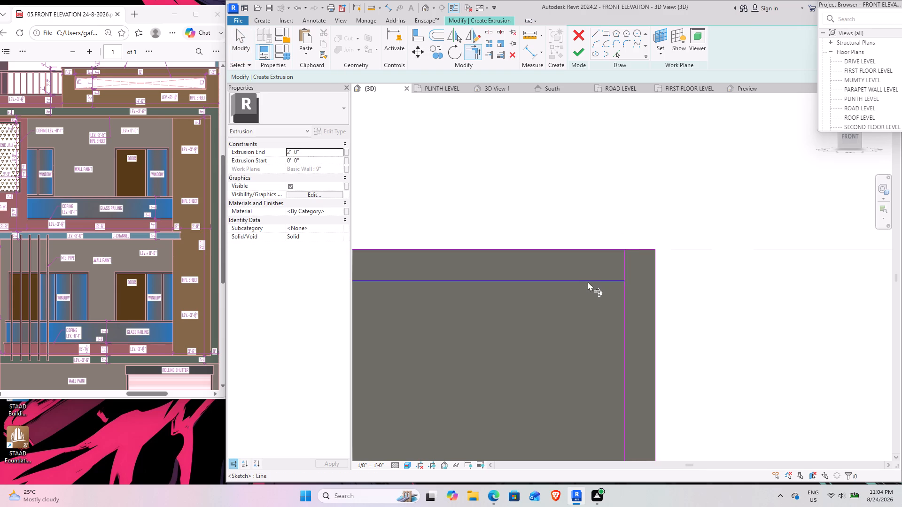
{"action": "left_click", "coordinate": [588, 282]}
{"action": "left_click", "coordinate": [620, 307]}
{"action": "key", "text": "Escape"}
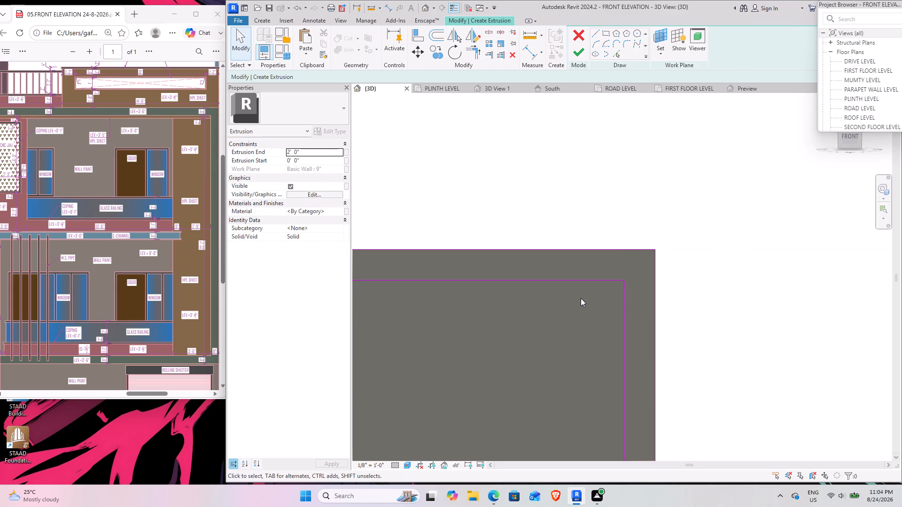
{"action": "key", "text": "Escape"}
Set the extrusion end of the sketched frame to 3'-6".
{"action": "scroll", "coordinate": [581, 298], "scroll_direction": "down", "scroll_amount": 4}
{"action": "middle_click_drag", "start_coordinate": [542, 291], "coordinate": [648, 246]}
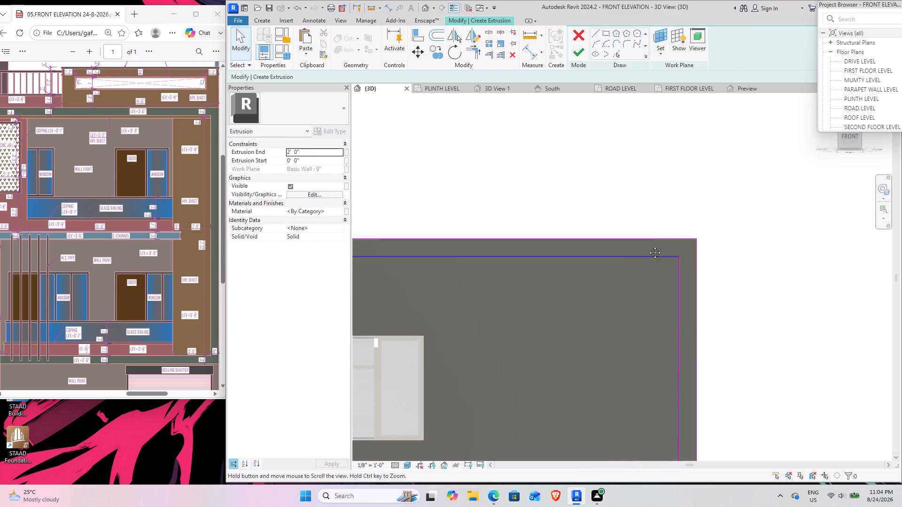
{"action": "middle_click_drag", "start_coordinate": [648, 246], "coordinate": [702, 215]}
{"action": "left_click", "coordinate": [320, 154]}
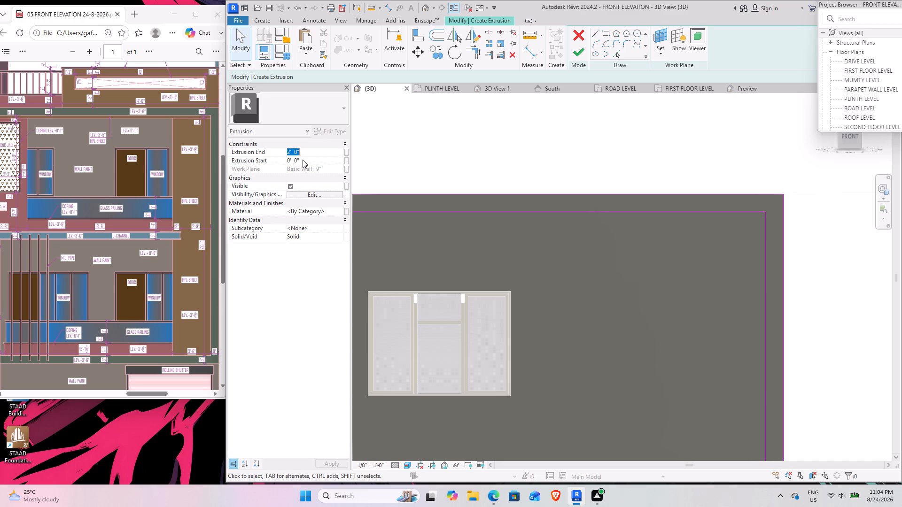
{"action": "type", "text": "3'6\""}
{"action": "key", "text": "Return"}
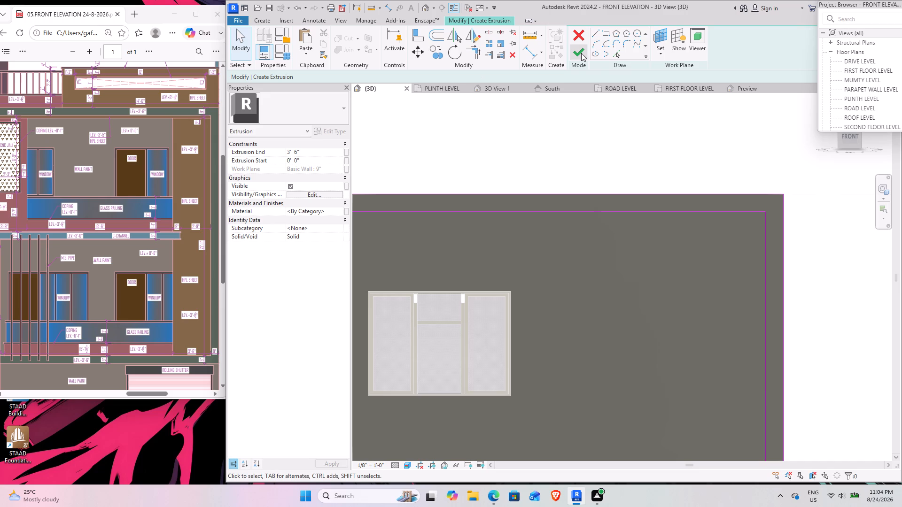
Examine the front elevation PDF around the roof-level band, parapet and CNC jali panel for their dimensions and projection levels.
{"action": "scroll", "coordinate": [501, 180], "scroll_direction": "down", "scroll_amount": 2}
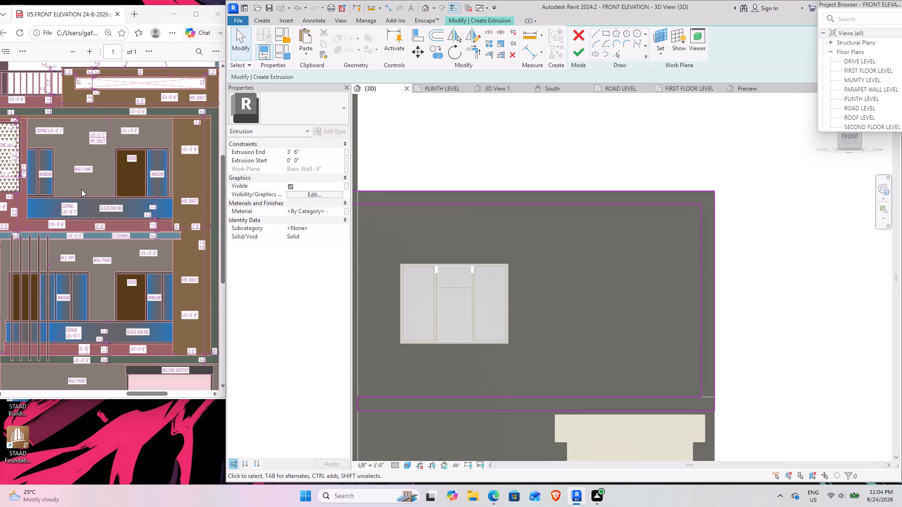
{"action": "scroll", "coordinate": [81, 188], "scroll_direction": "down", "scroll_amount": 2, "text": "ctrl"}
{"action": "middle_click_drag", "start_coordinate": [33, 180], "coordinate": [51, 191]}
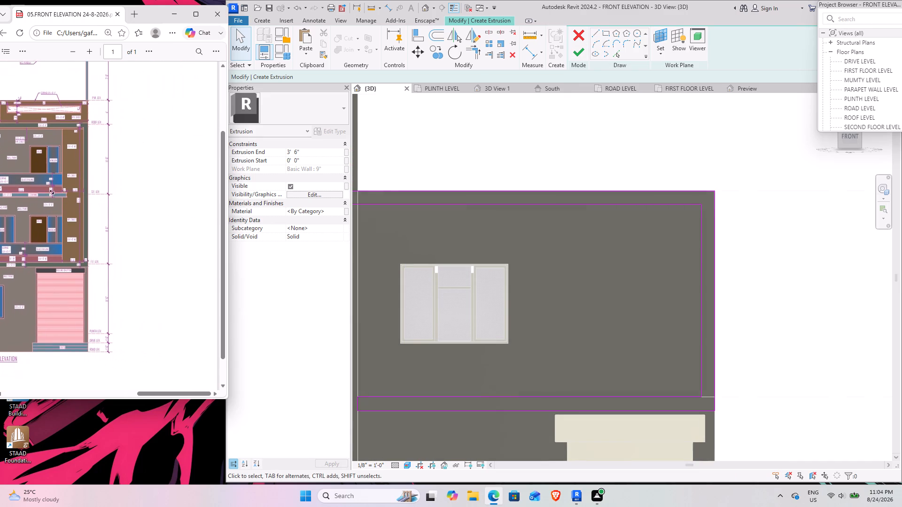
{"action": "middle_click_drag", "start_coordinate": [51, 191], "coordinate": [1, 183]}
{"action": "middle_click_drag", "start_coordinate": [65, 148], "coordinate": [37, 148]}
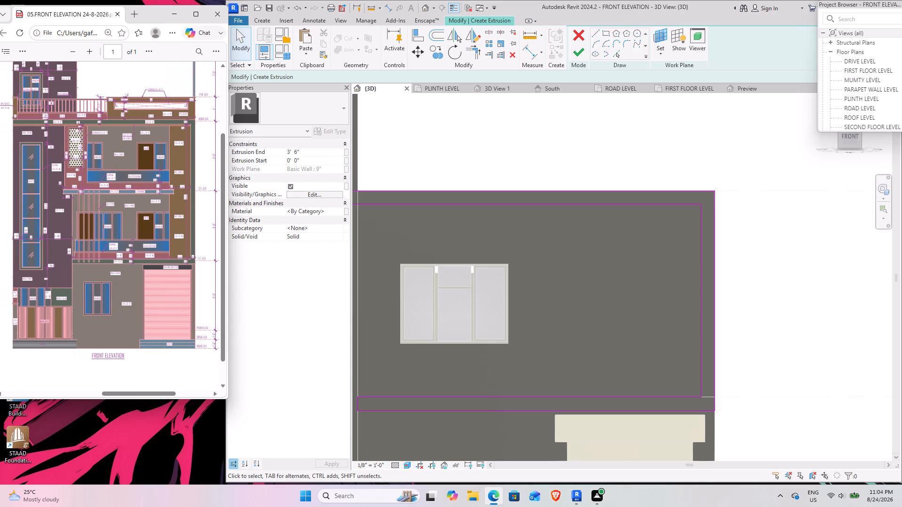
{"action": "scroll", "coordinate": [77, 70], "scroll_direction": "up", "scroll_amount": 2}
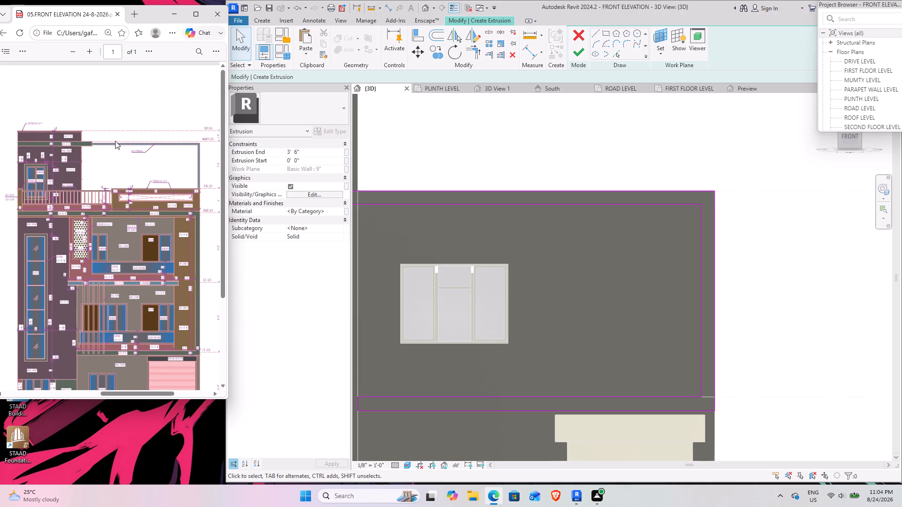
{"action": "middle_click_drag", "start_coordinate": [108, 141], "coordinate": [83, 137]}
{"action": "middle_click_drag", "start_coordinate": [84, 137], "coordinate": [137, 145]}
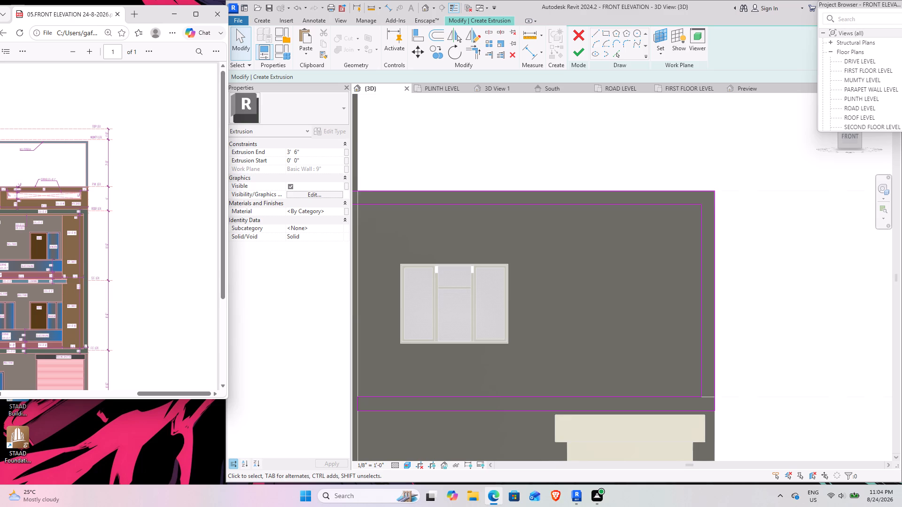
{"action": "scroll", "coordinate": [106, 135], "scroll_direction": "up", "scroll_amount": 3}
{"action": "scroll", "coordinate": [90, 153], "scroll_direction": "up", "scroll_amount": 6, "text": "ctrl"}
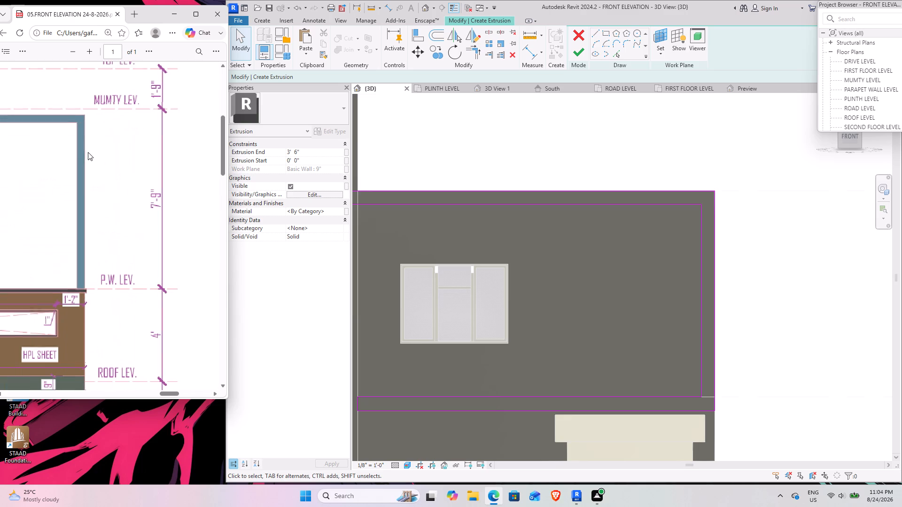
{"action": "middle_click_drag", "start_coordinate": [75, 131], "coordinate": [36, 133]}
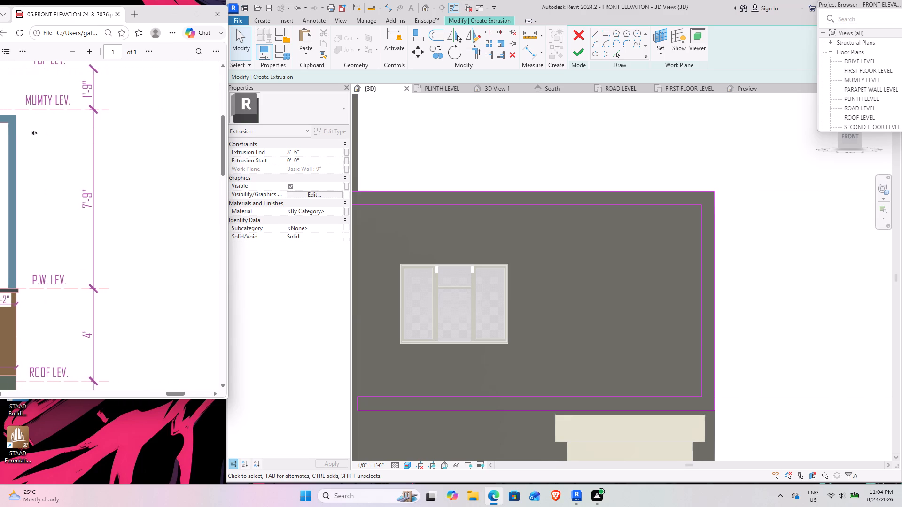
{"action": "middle_click_drag", "start_coordinate": [36, 133], "coordinate": [15, 134]}
{"action": "middle_click_drag", "start_coordinate": [80, 145], "coordinate": [26, 140]}
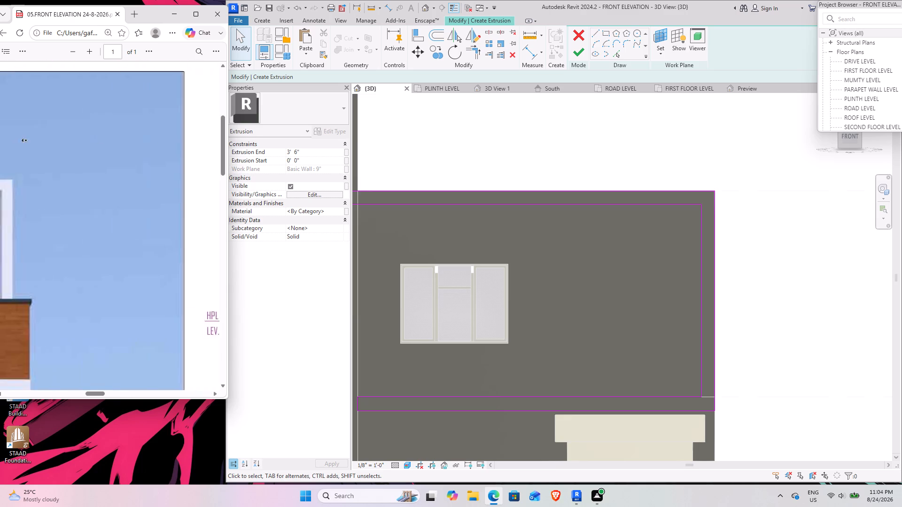
{"action": "middle_click_drag", "start_coordinate": [26, 140], "coordinate": [145, 155]}
{"action": "scroll", "coordinate": [135, 151], "scroll_direction": "down", "scroll_amount": 3}
{"action": "scroll", "coordinate": [135, 151], "scroll_direction": "up", "scroll_amount": 1}
{"action": "scroll", "coordinate": [135, 149], "scroll_direction": "down", "scroll_amount": 1}
{"action": "scroll", "coordinate": [135, 149], "scroll_direction": "up", "scroll_amount": 2}
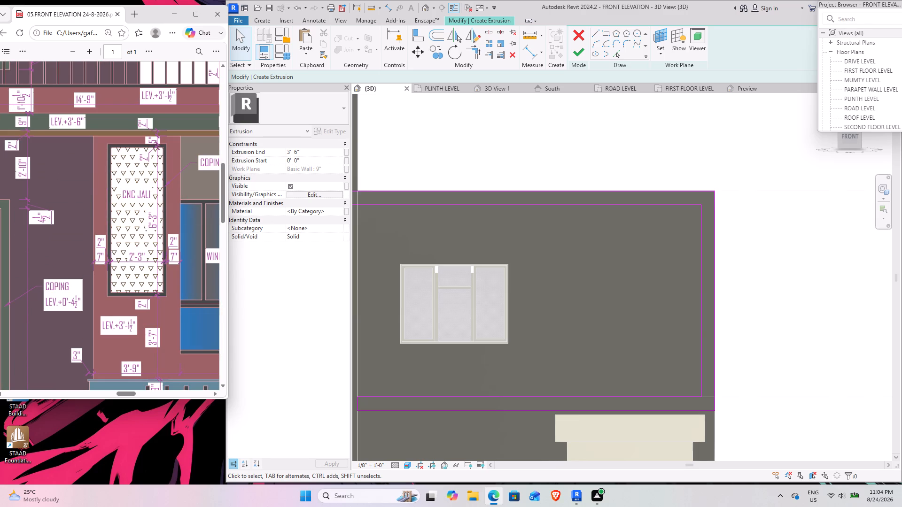
Switch the 3D view's visual style to Hidden Line with the whole front facade and frame sketch in view.
{"action": "scroll", "coordinate": [78, 141], "scroll_direction": "down", "scroll_amount": 1, "text": "ctrl"}
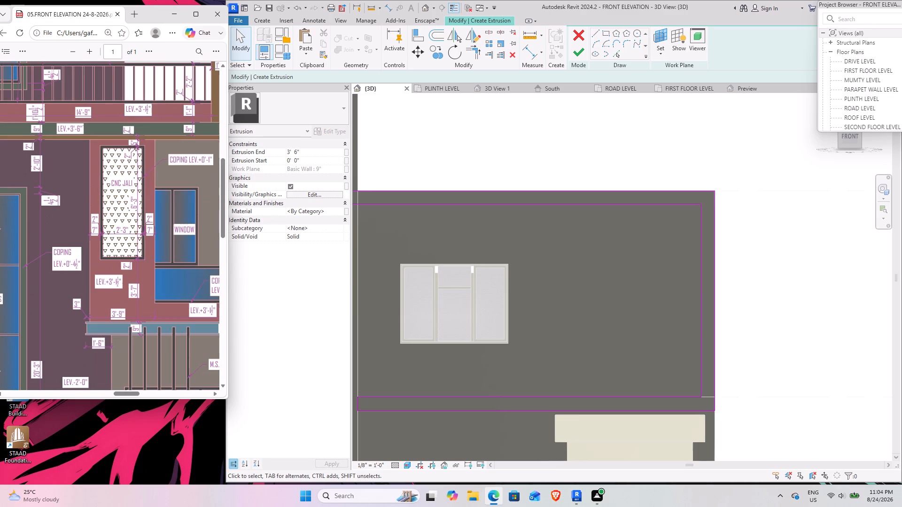
{"action": "scroll", "coordinate": [459, 170], "scroll_direction": "down", "scroll_amount": 3}
{"action": "middle_click_drag", "start_coordinate": [435, 147], "coordinate": [482, 167]}
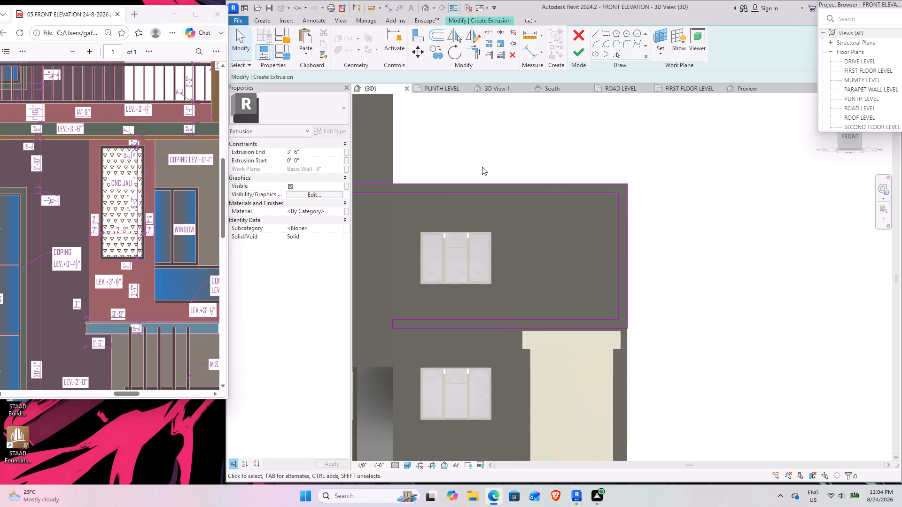
{"action": "middle_click_drag", "start_coordinate": [482, 167], "coordinate": [554, 196]}
{"action": "scroll", "coordinate": [483, 147], "scroll_direction": "down", "scroll_amount": 2}
{"action": "middle_click_drag", "start_coordinate": [447, 145], "coordinate": [529, 191]}
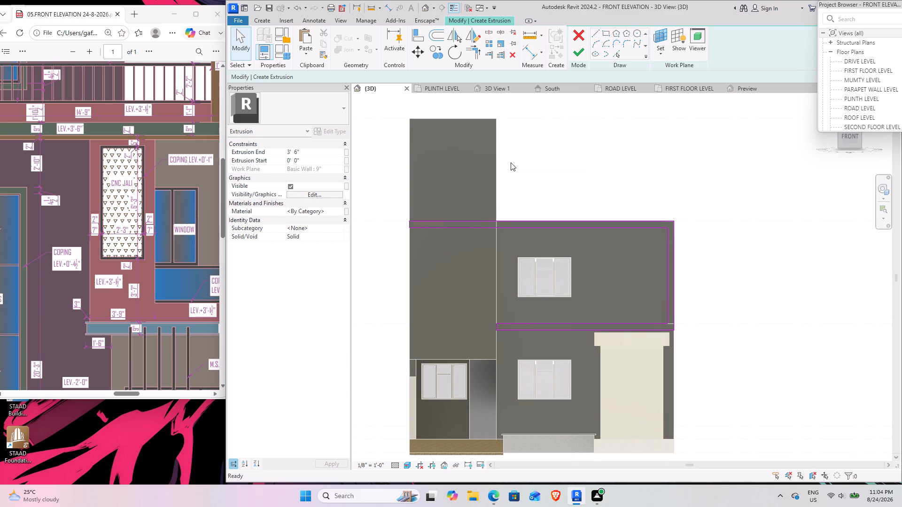
{"action": "middle_click_drag", "start_coordinate": [506, 161], "coordinate": [526, 194]}
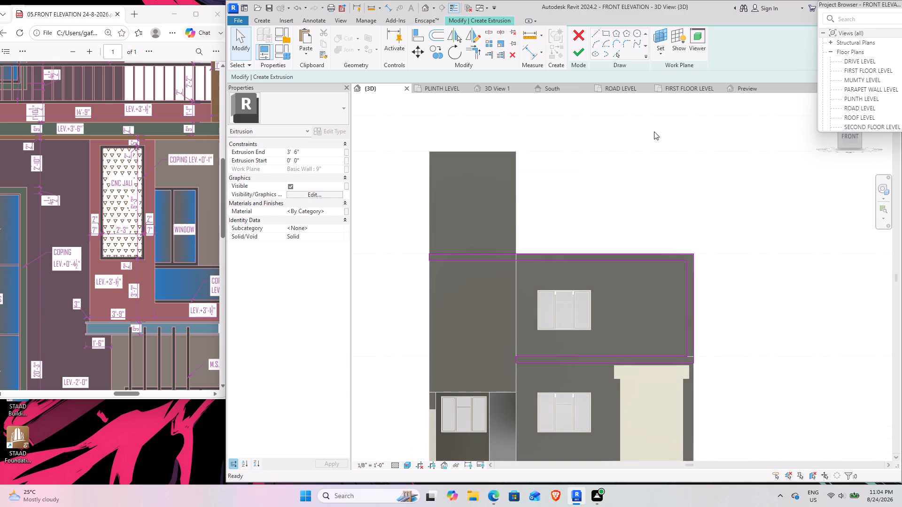
{"action": "left_click", "coordinate": [405, 464]}
{"action": "left_click", "coordinate": [414, 417]}
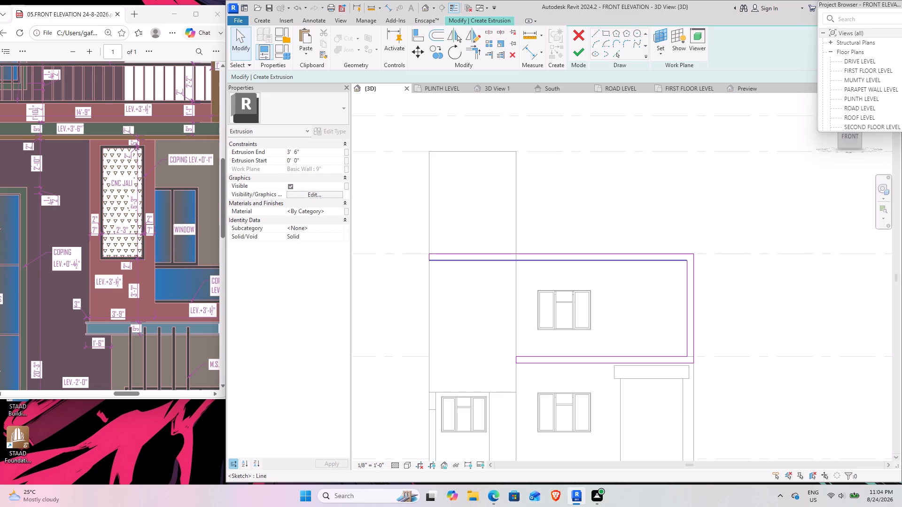
Examine the front elevation PDF from the CNC jali panel and roof-level band up to the mumty wall for dimensions and projection levels.
{"action": "scroll", "coordinate": [70, 127], "scroll_direction": "up", "scroll_amount": 3, "text": "ctrl"}
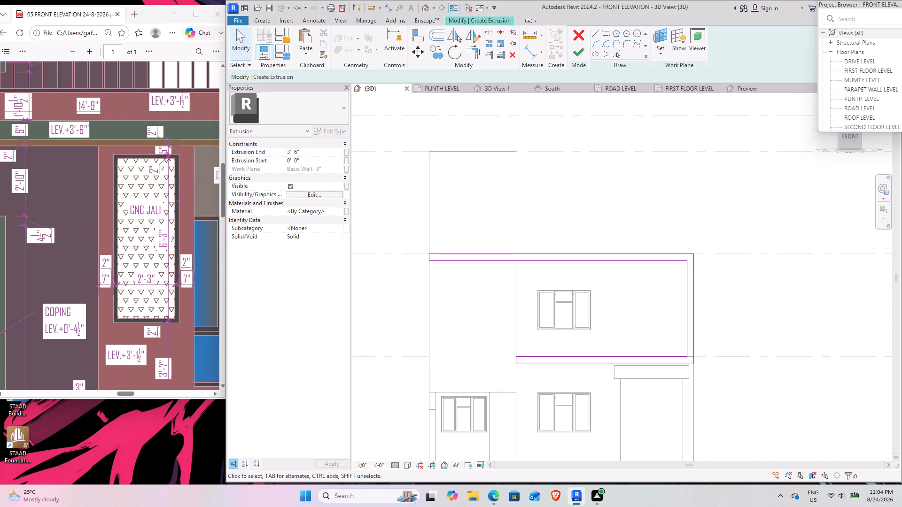
{"action": "scroll", "coordinate": [70, 127], "scroll_direction": "up", "scroll_amount": 3, "text": "ctrl"}
{"action": "scroll", "coordinate": [70, 127], "scroll_direction": "down", "scroll_amount": 6, "text": "ctrl"}
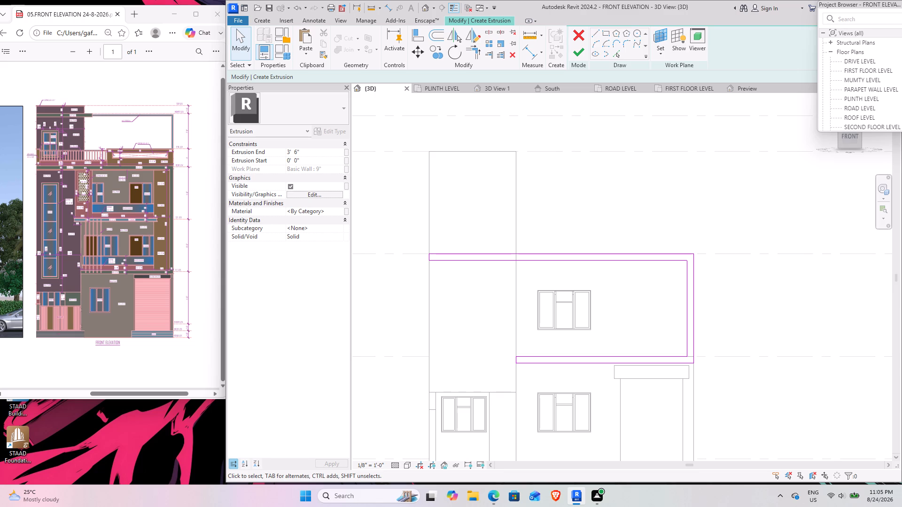
{"action": "scroll", "coordinate": [184, 169], "scroll_direction": "up", "scroll_amount": 3}
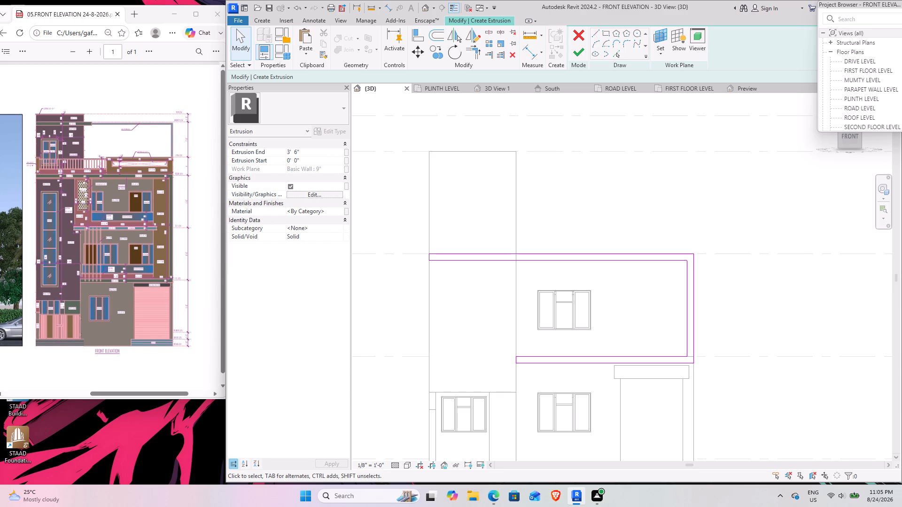
{"action": "scroll", "coordinate": [175, 175], "scroll_direction": "up", "scroll_amount": 7, "text": "ctrl"}
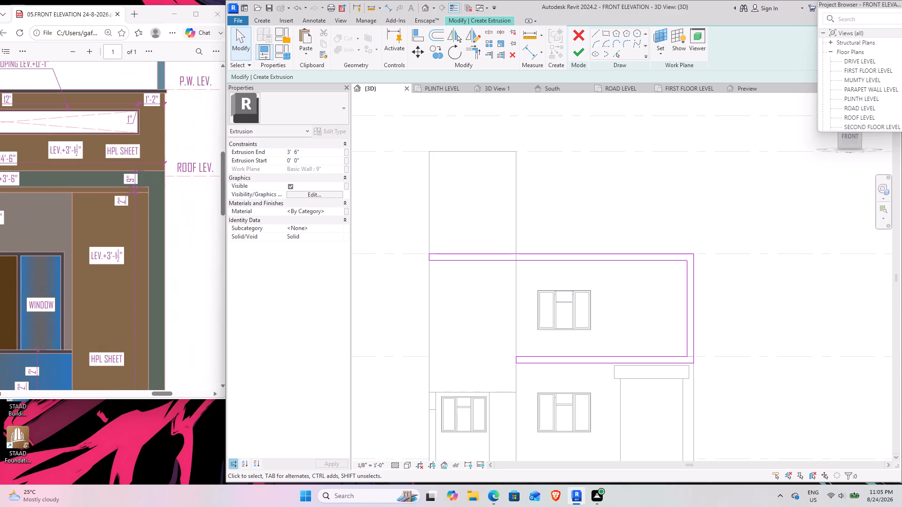
{"action": "scroll", "coordinate": [100, 192], "scroll_direction": "down", "scroll_amount": 5, "text": "ctrl"}
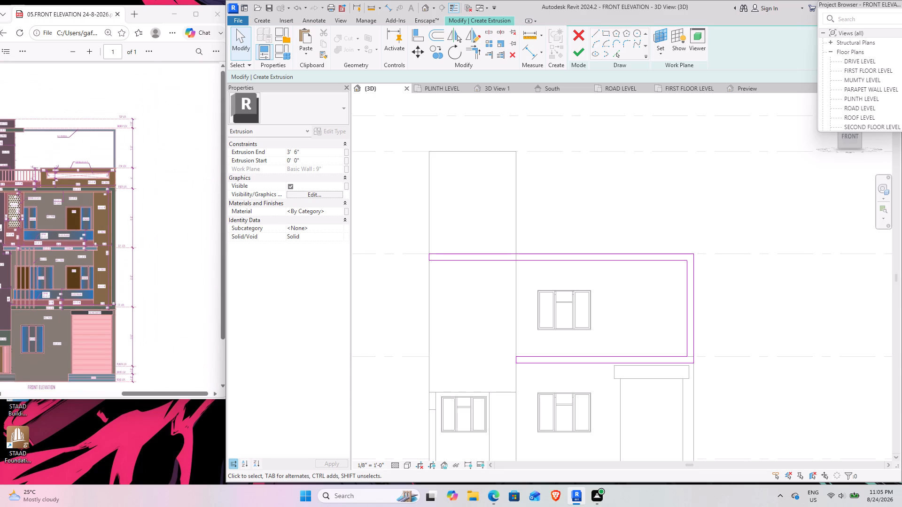
{"action": "middle_click_drag", "start_coordinate": [121, 177], "coordinate": [77, 177]}
{"action": "scroll", "coordinate": [114, 127], "scroll_direction": "up", "scroll_amount": 2}
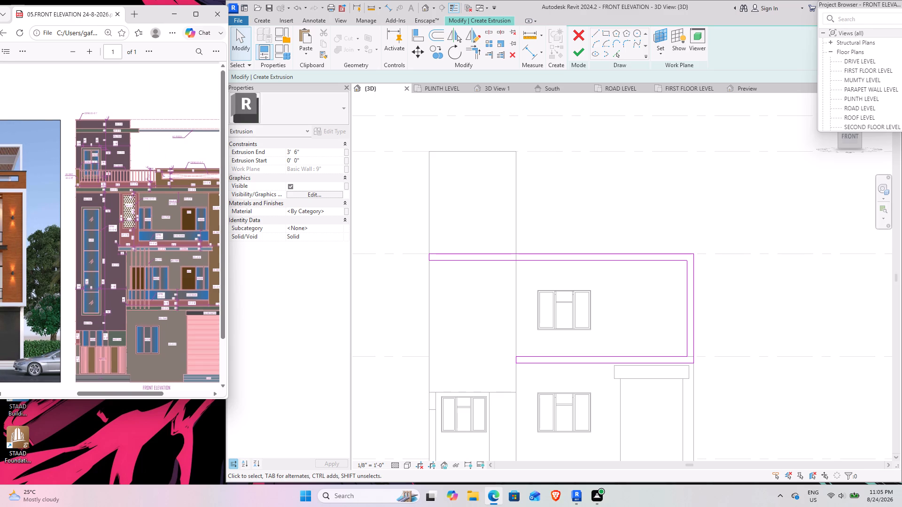
{"action": "scroll", "coordinate": [114, 127], "scroll_direction": "up", "scroll_amount": 1}
{"action": "scroll", "coordinate": [114, 127], "scroll_direction": "up", "scroll_amount": 7, "text": "ctrl"}
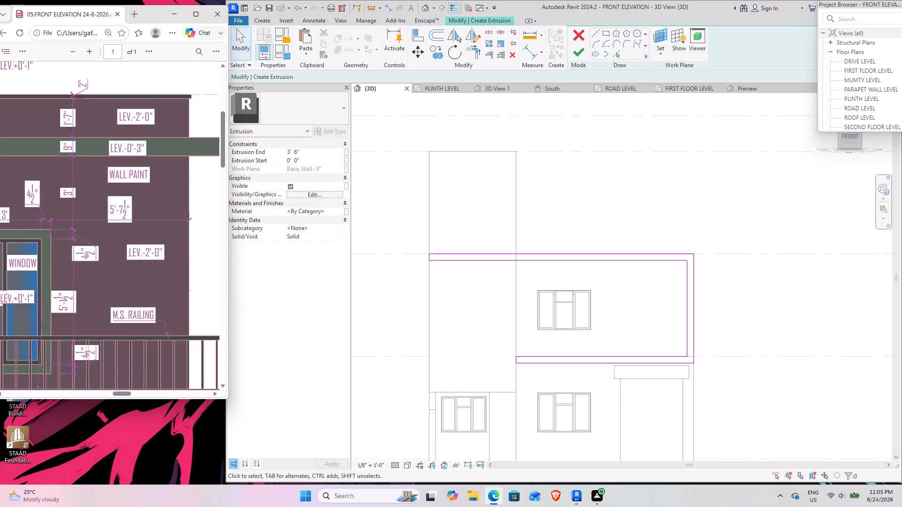
{"action": "scroll", "coordinate": [90, 179], "scroll_direction": "down", "scroll_amount": 2, "text": "ctrl"}
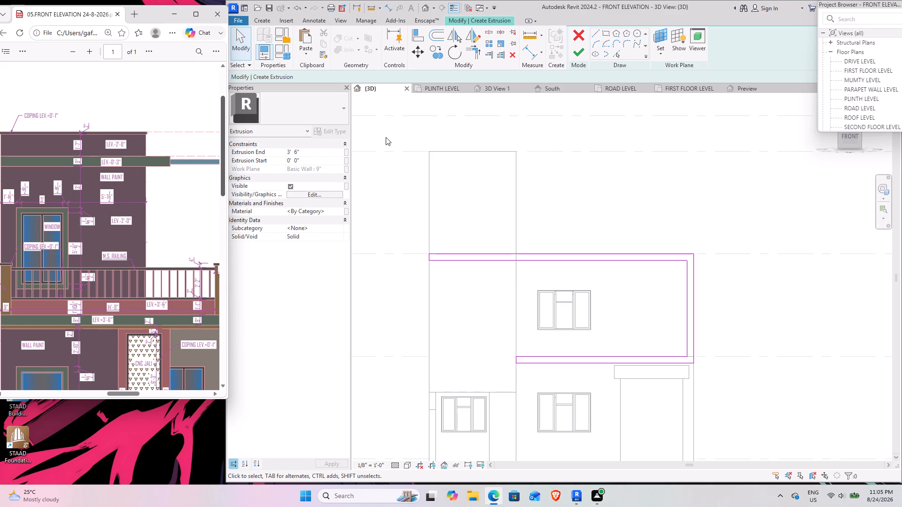
Finish the sketch of the 9" facade frame to create its 3'-6" deep extrusion.
{"action": "left_click", "coordinate": [574, 54]}
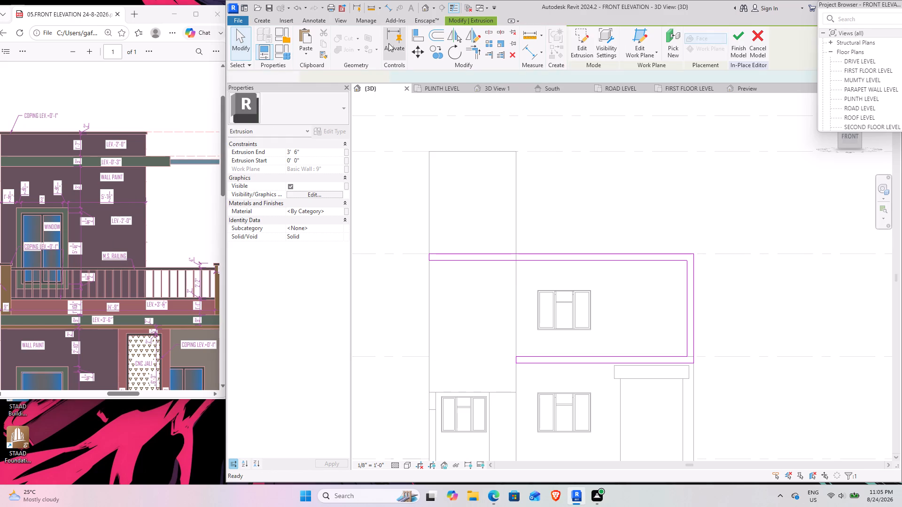
Examine the front elevation PDF around the first- and second-floor bands, C-channel, glass railings and HPL sheet strip for dimensions and projection levels.
{"action": "scroll", "coordinate": [472, 192], "scroll_direction": "down", "scroll_amount": 1}
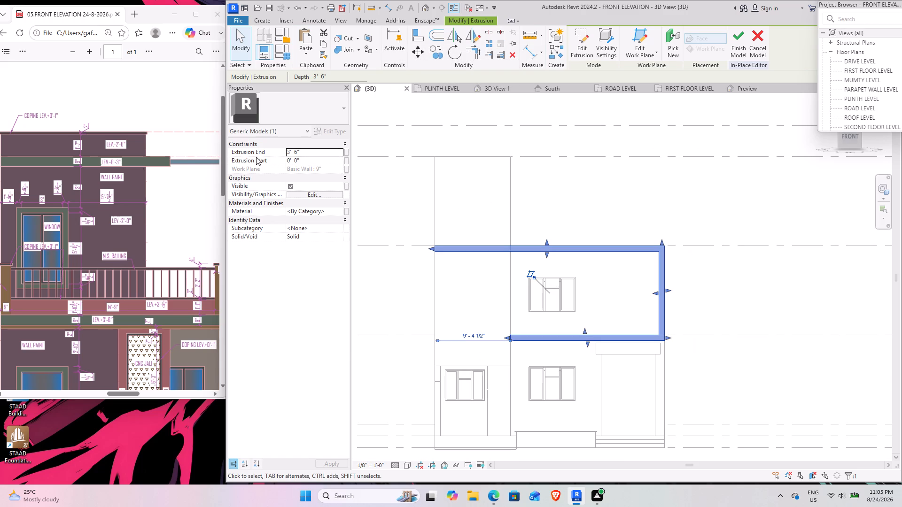
{"action": "scroll", "coordinate": [126, 203], "scroll_direction": "down", "scroll_amount": 2}
{"action": "scroll", "coordinate": [127, 199], "scroll_direction": "up", "scroll_amount": 1}
{"action": "scroll", "coordinate": [127, 199], "scroll_direction": "down", "scroll_amount": 1}
{"action": "scroll", "coordinate": [127, 199], "scroll_direction": "up", "scroll_amount": 1}
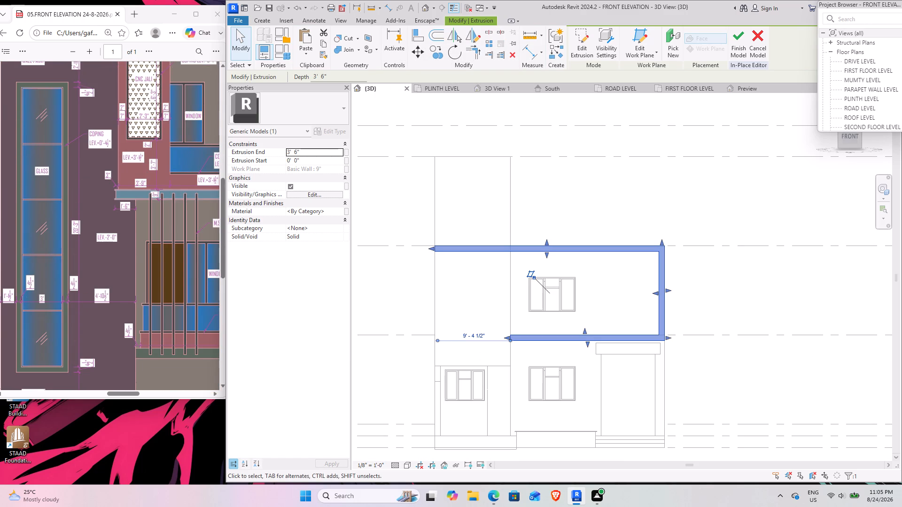
{"action": "scroll", "coordinate": [136, 200], "scroll_direction": "up", "scroll_amount": 2, "text": "shift"}
{"action": "scroll", "coordinate": [136, 200], "scroll_direction": "down", "scroll_amount": 4, "text": "shift"}
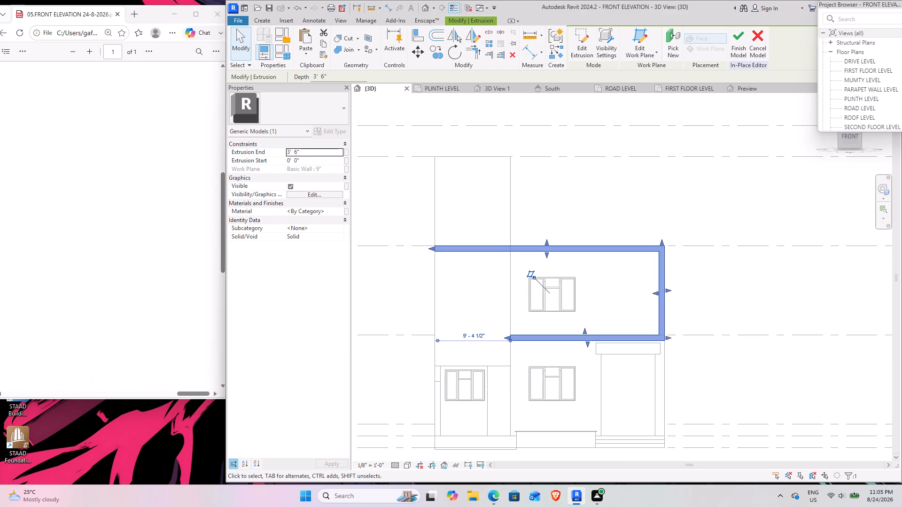
{"action": "scroll", "coordinate": [136, 200], "scroll_direction": "up", "scroll_amount": 2, "text": "shift"}
{"action": "scroll", "coordinate": [136, 200], "scroll_direction": "down", "scroll_amount": 1, "text": "shift"}
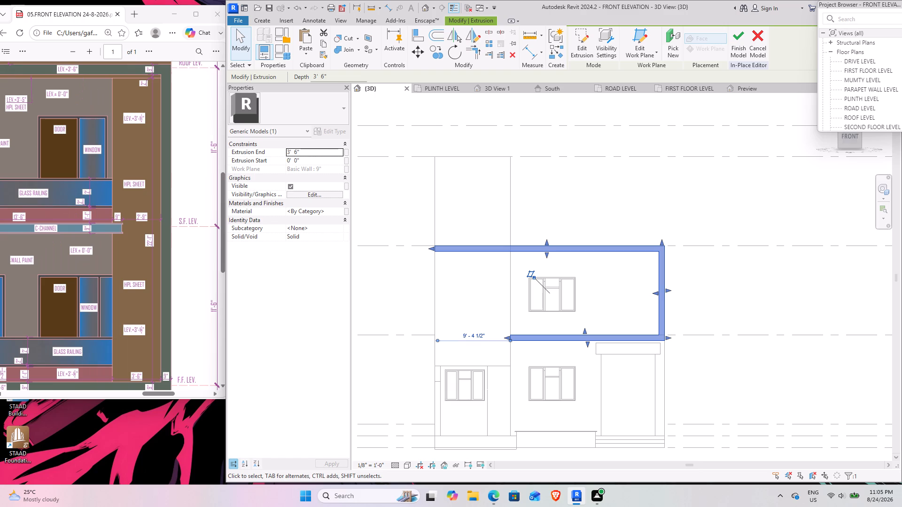
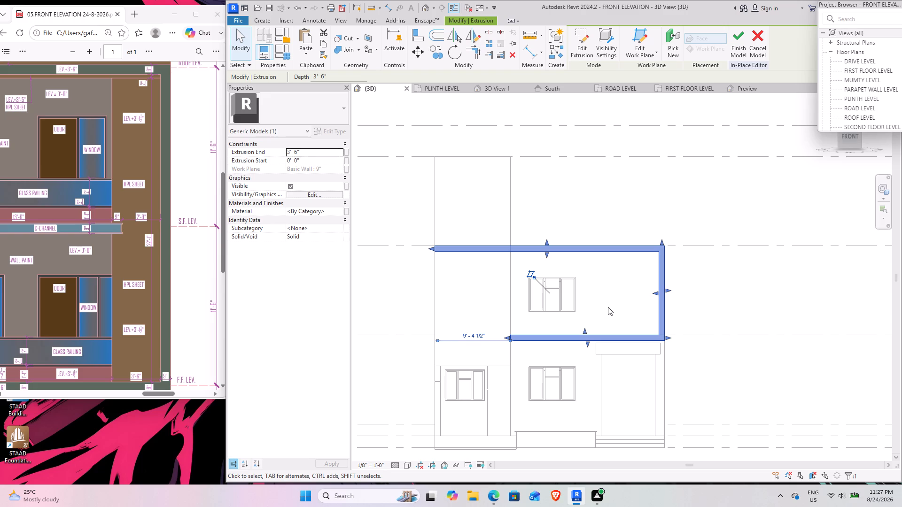
Close the front elevation reference PDF.
{"action": "left_click", "coordinate": [220, 21]}
Maximise the Revit window and dock the floating Project Browser beside the drawing area.
{"action": "left_click_drag", "start_coordinate": [868, 4], "coordinate": [878, 44]}
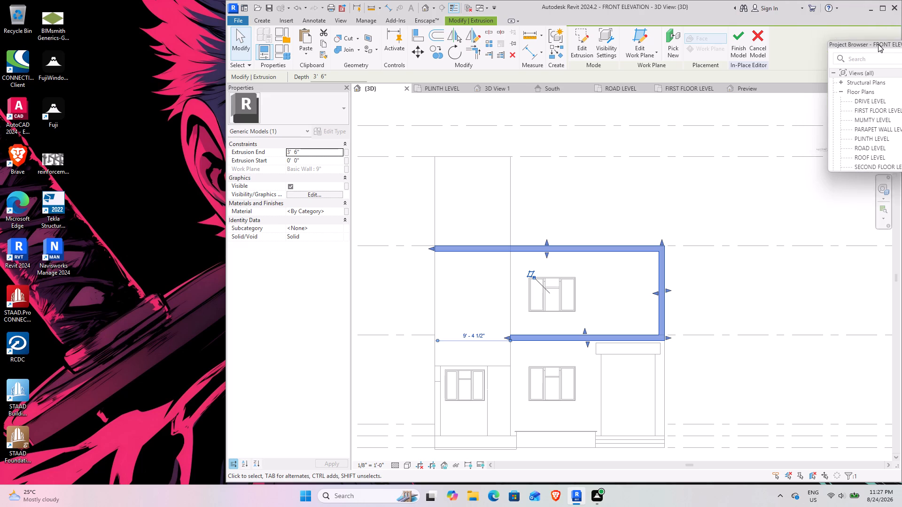
{"action": "left_click_drag", "start_coordinate": [878, 44], "coordinate": [886, 104]}
{"action": "left_click", "coordinate": [882, 9]}
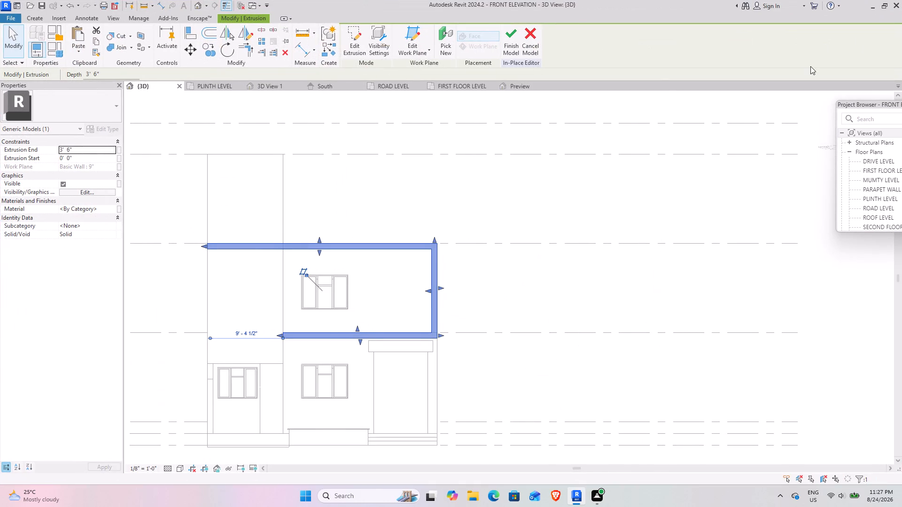
{"action": "left_click_drag", "start_coordinate": [864, 104], "coordinate": [862, 104]}
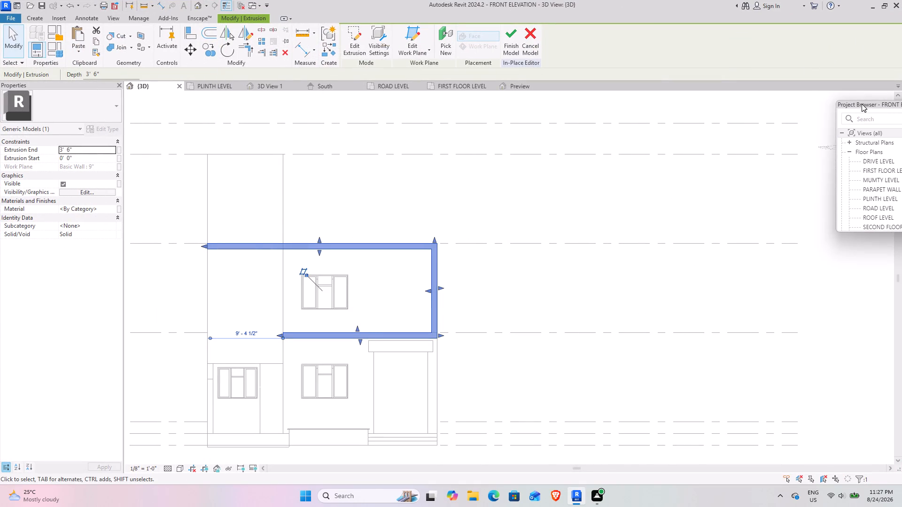
{"action": "left_click_drag", "start_coordinate": [862, 104], "coordinate": [901, 99]}
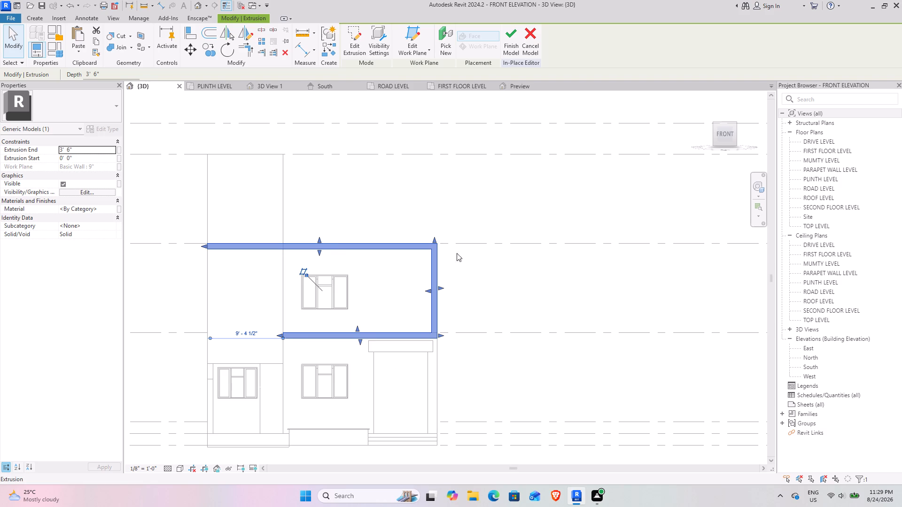
Open the sketch of the C-shaped in-place frame extrusion around the first-floor facade for editing.
{"action": "scroll", "coordinate": [452, 254], "scroll_direction": "down", "scroll_amount": 3}
{"action": "scroll", "coordinate": [295, 277], "scroll_direction": "down", "scroll_amount": 2}
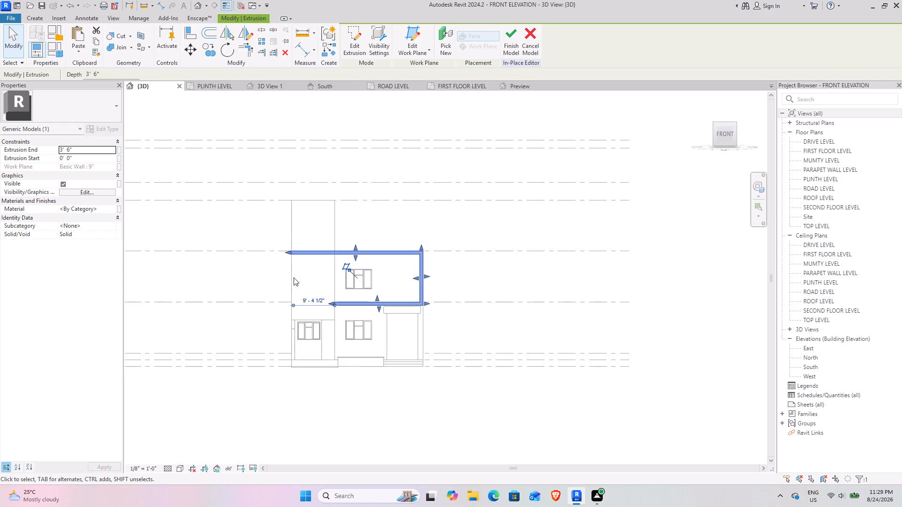
{"action": "middle_click_drag", "start_coordinate": [303, 276], "coordinate": [401, 255]}
{"action": "scroll", "coordinate": [401, 264], "scroll_direction": "up", "scroll_amount": 4}
{"action": "middle_click_drag", "start_coordinate": [502, 243], "coordinate": [428, 285]}
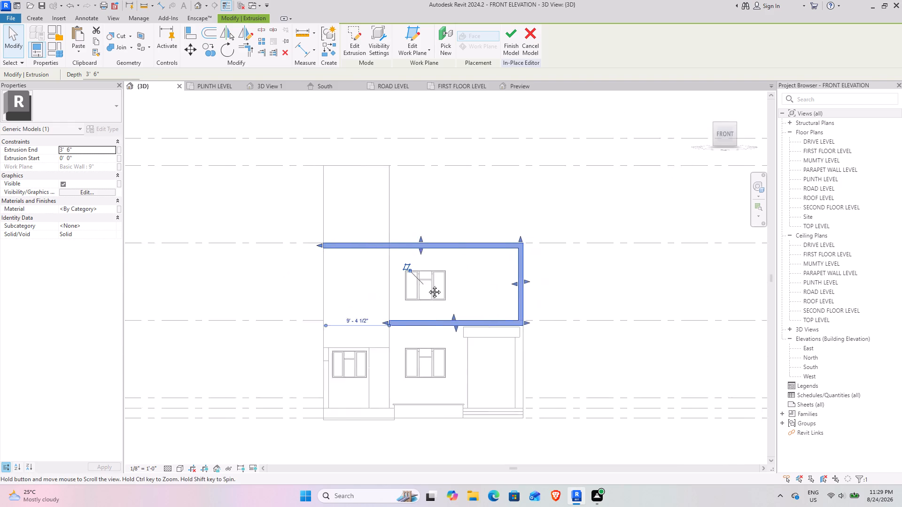
{"action": "middle_click_drag", "start_coordinate": [428, 285], "coordinate": [420, 291]}
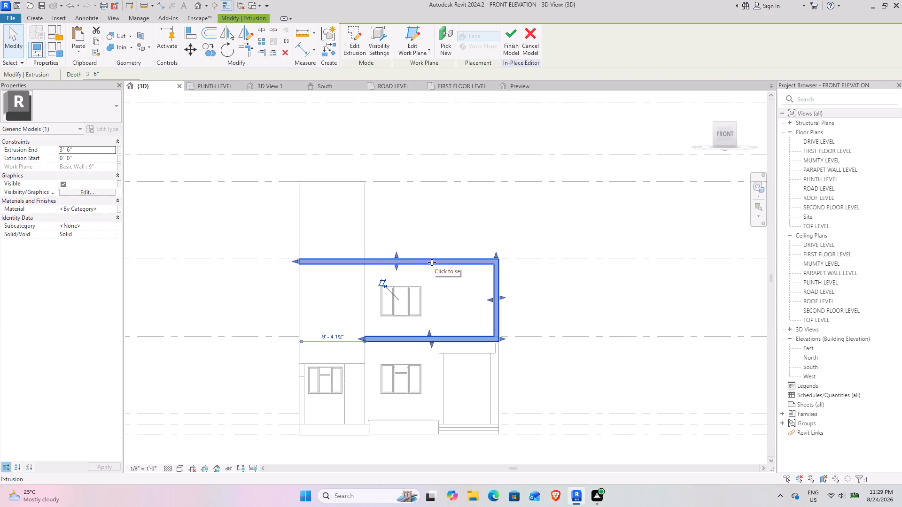
{"action": "scroll", "coordinate": [400, 230], "scroll_direction": "up", "scroll_amount": 3}
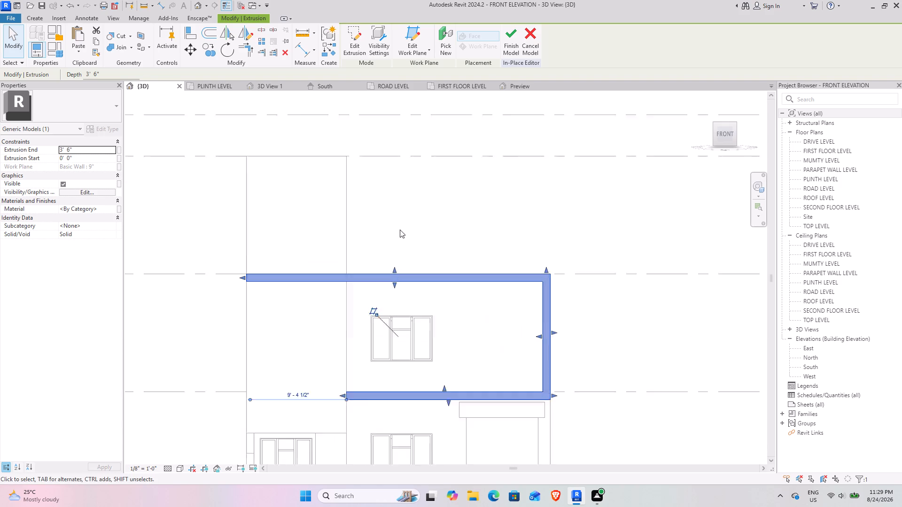
{"action": "scroll", "coordinate": [400, 230], "scroll_direction": "up", "scroll_amount": 1}
{"action": "left_click", "coordinate": [486, 223]}
{"action": "left_click", "coordinate": [450, 277]}
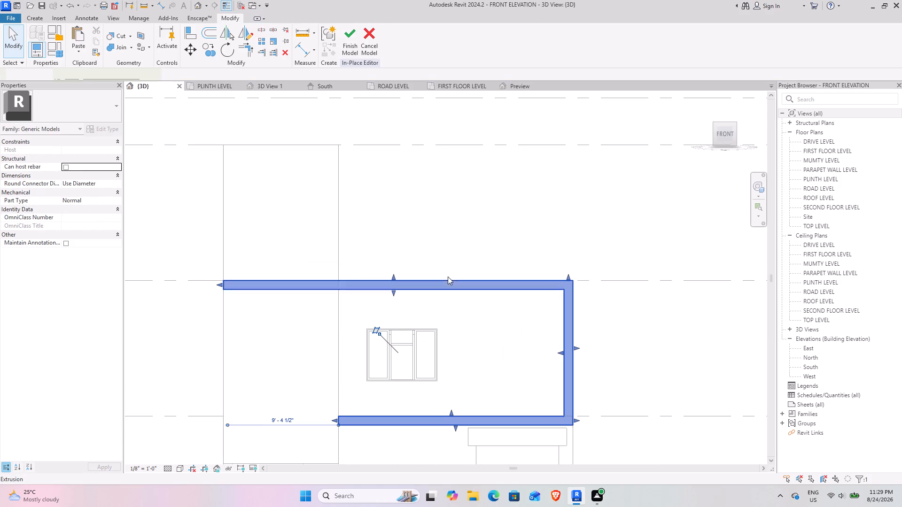
{"action": "left_click", "coordinate": [358, 34]}
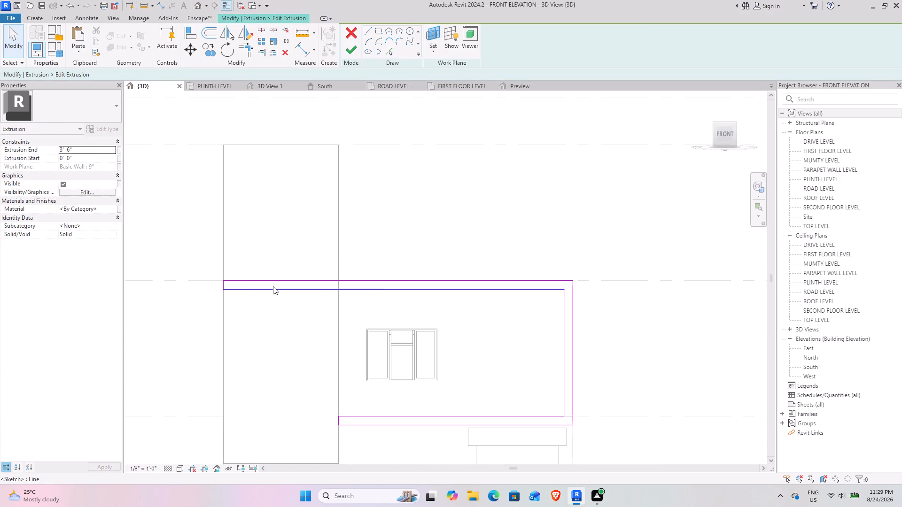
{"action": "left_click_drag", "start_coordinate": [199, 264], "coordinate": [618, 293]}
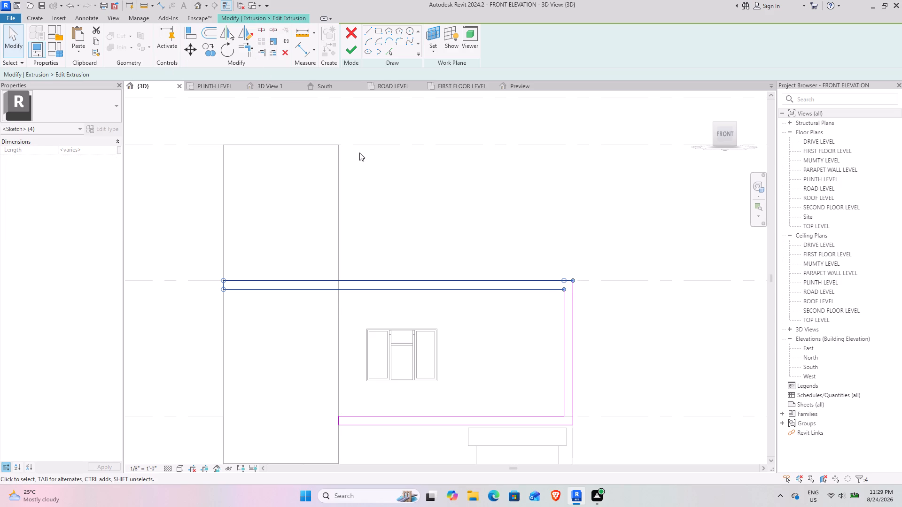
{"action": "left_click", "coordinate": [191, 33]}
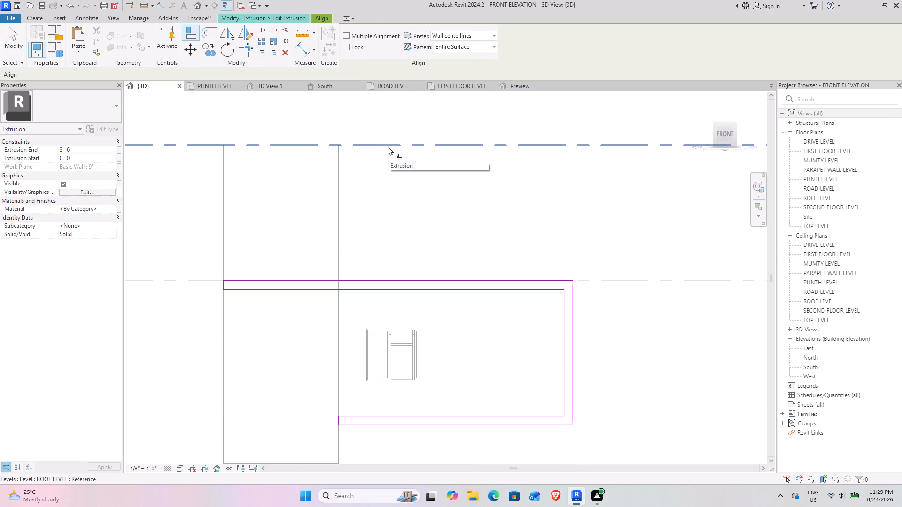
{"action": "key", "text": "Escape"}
Move the frame sketch's top band lines up 11' 6" from the second floor level to the roof level.
{"action": "left_click_drag", "start_coordinate": [196, 264], "coordinate": [365, 312]}
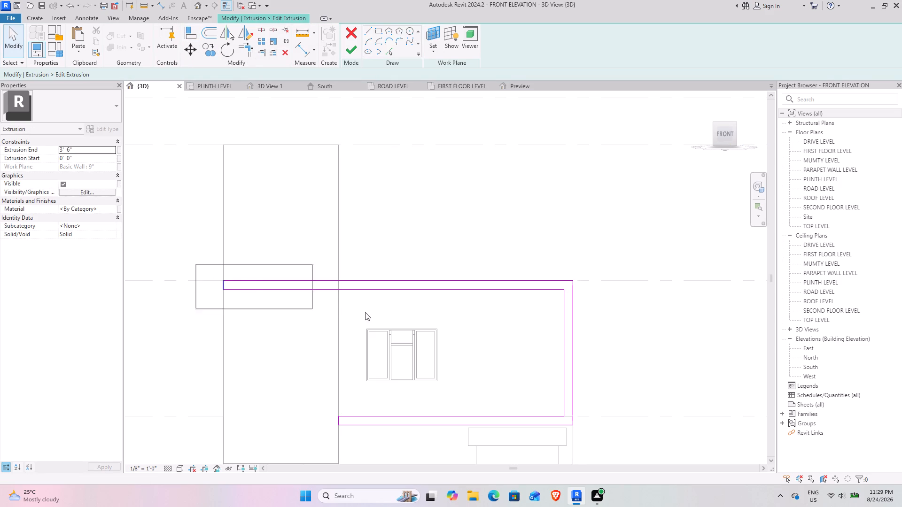
{"action": "left_click_drag", "start_coordinate": [365, 312], "coordinate": [611, 299]}
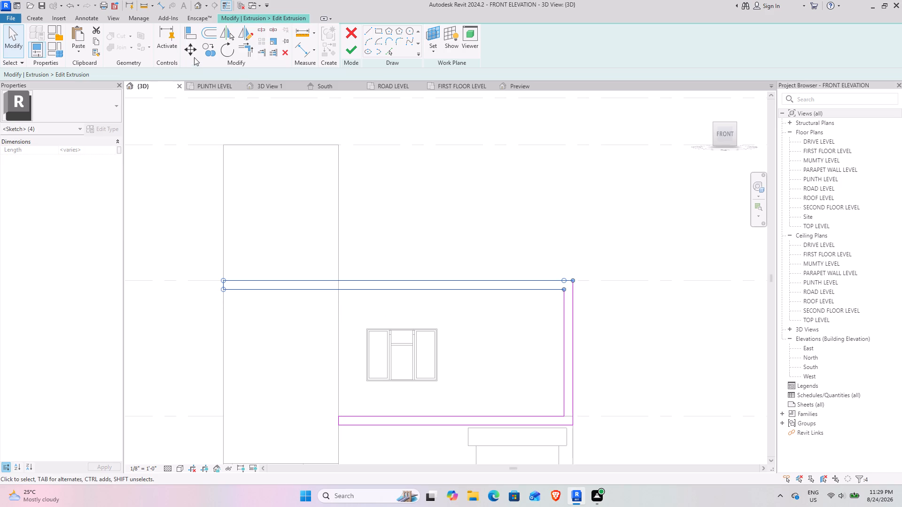
{"action": "left_click", "coordinate": [192, 51]}
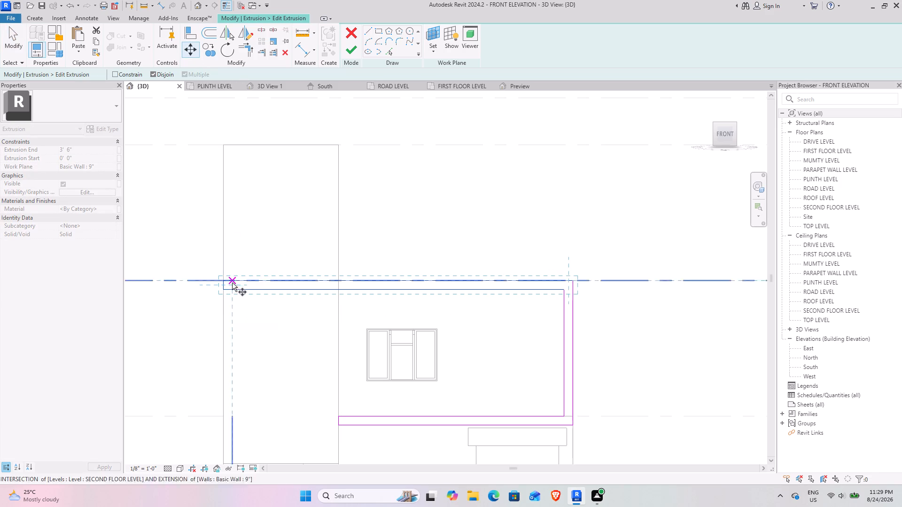
{"action": "left_click", "coordinate": [224, 280]}
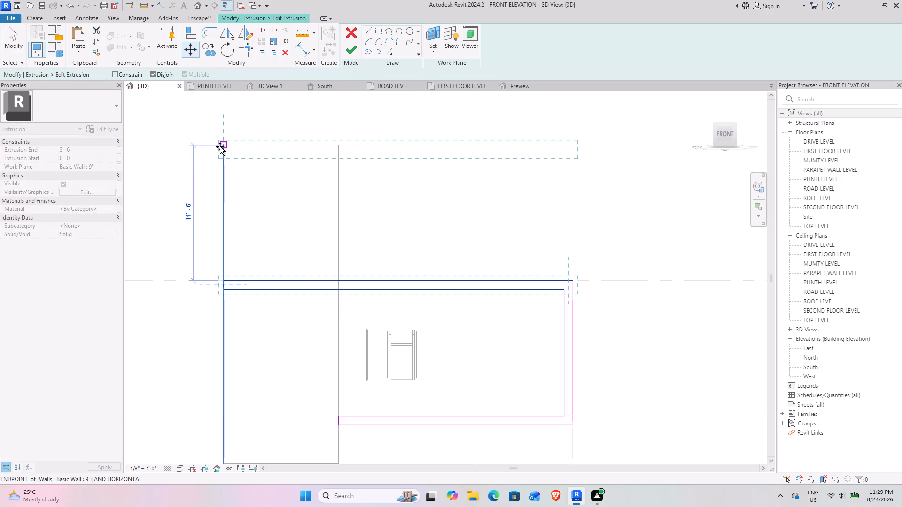
{"action": "left_click", "coordinate": [220, 146]}
{"action": "key", "text": "Escape"}
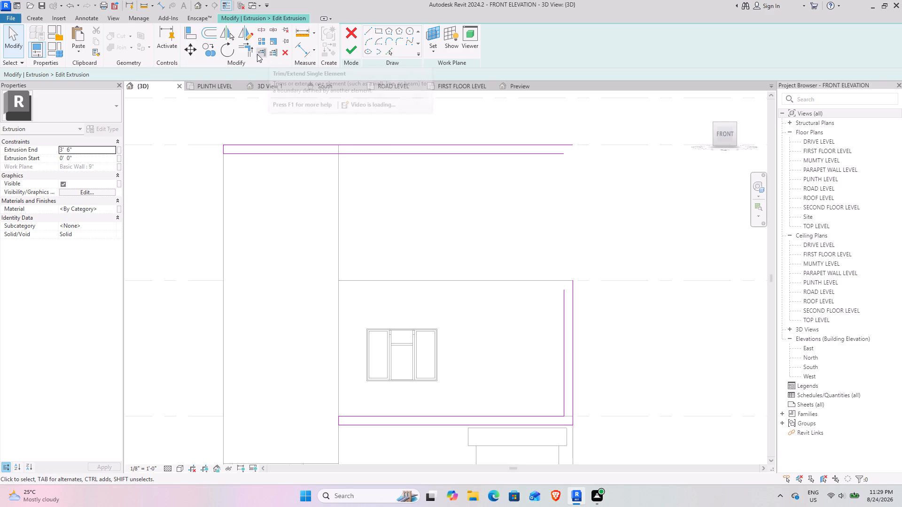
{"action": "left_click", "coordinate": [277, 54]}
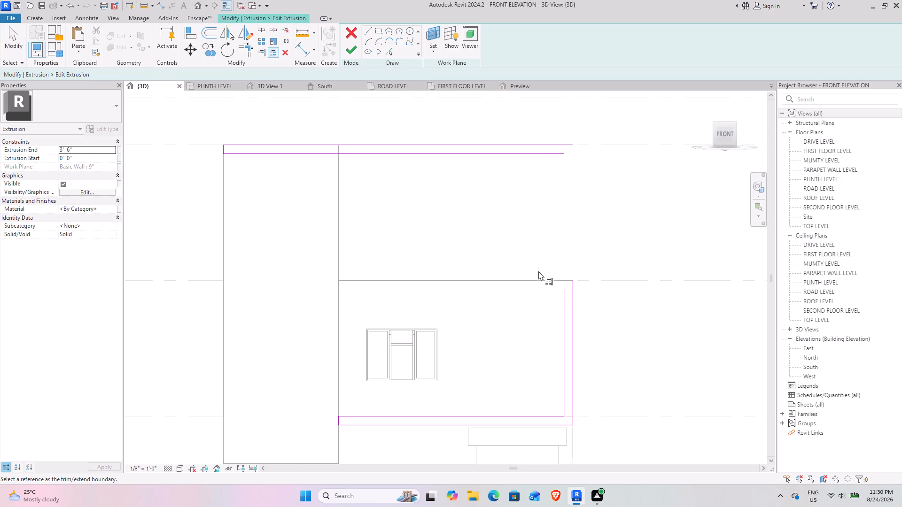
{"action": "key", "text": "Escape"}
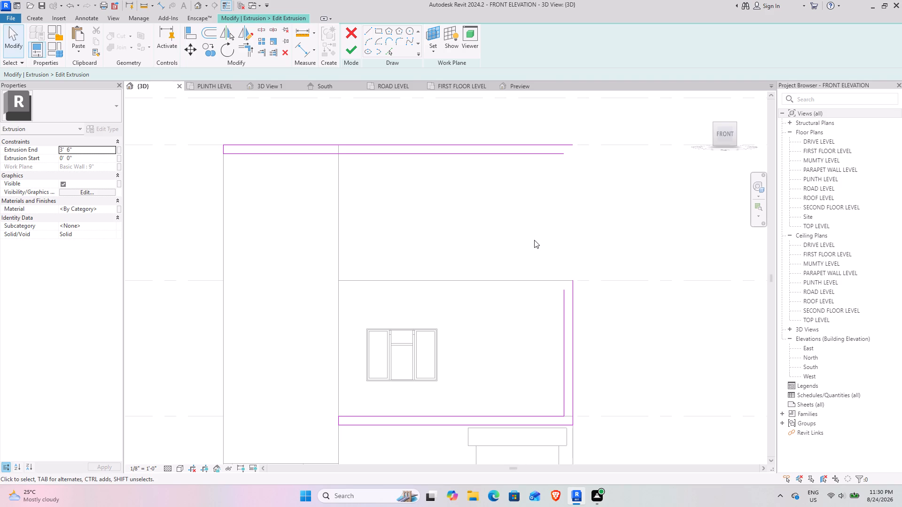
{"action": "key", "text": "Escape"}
Trim/Extend the frame's inner vertical sketch line to a corner with the raised inner top line.
{"action": "left_click", "coordinate": [254, 45]}
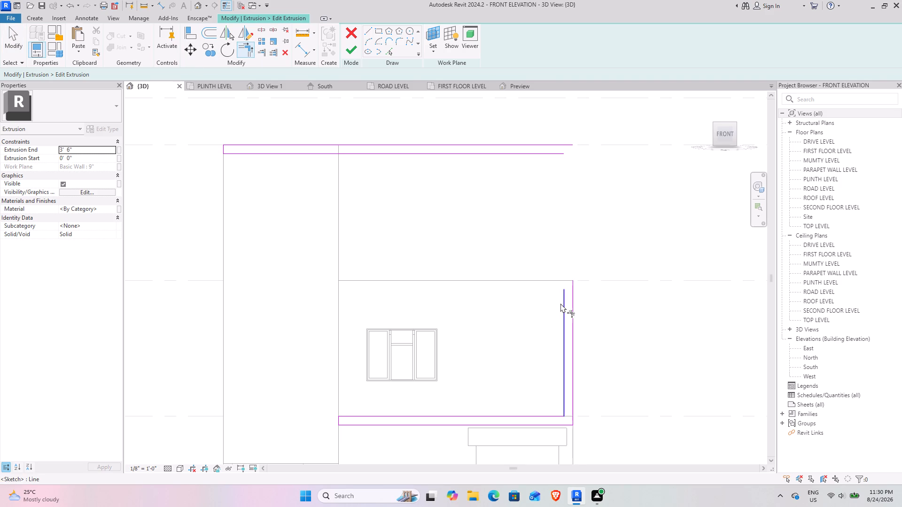
{"action": "left_click", "coordinate": [560, 303]}
{"action": "left_click", "coordinate": [540, 151]}
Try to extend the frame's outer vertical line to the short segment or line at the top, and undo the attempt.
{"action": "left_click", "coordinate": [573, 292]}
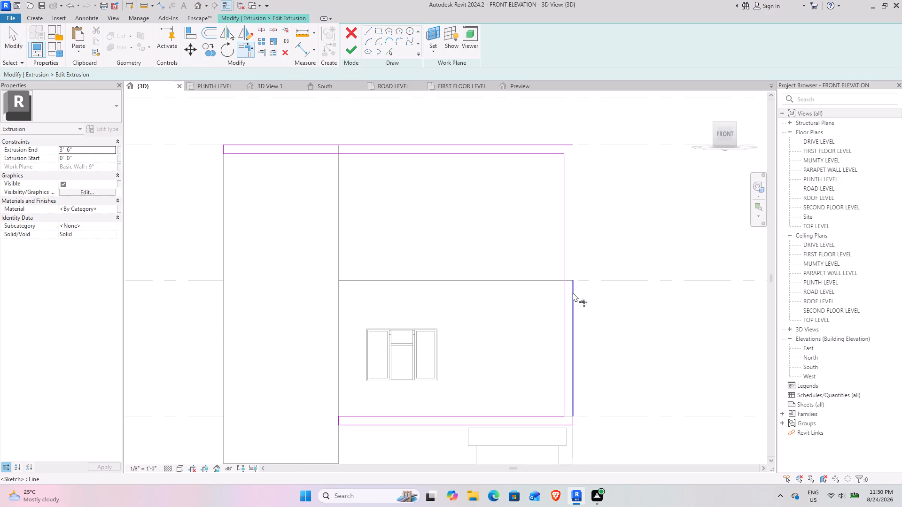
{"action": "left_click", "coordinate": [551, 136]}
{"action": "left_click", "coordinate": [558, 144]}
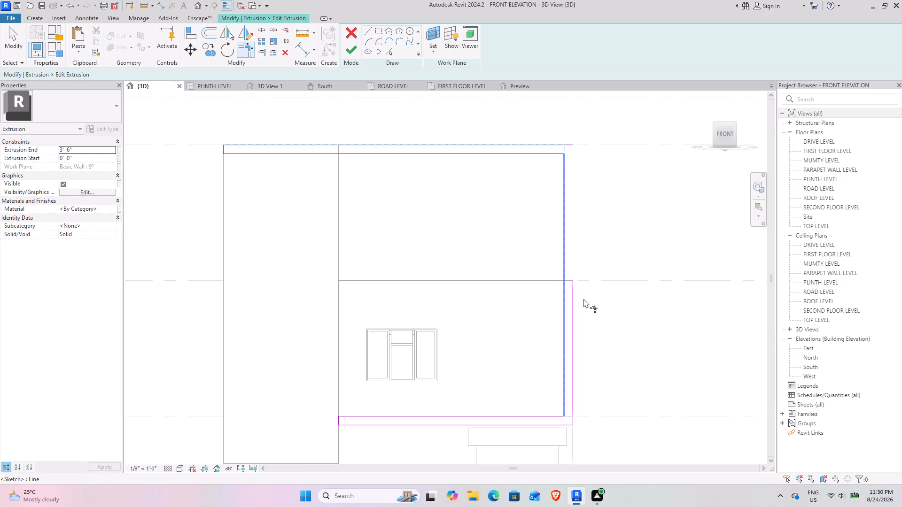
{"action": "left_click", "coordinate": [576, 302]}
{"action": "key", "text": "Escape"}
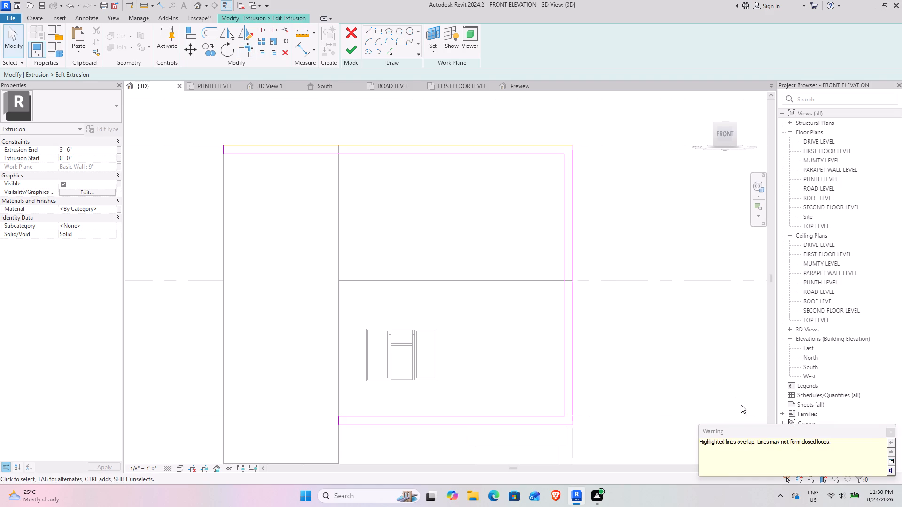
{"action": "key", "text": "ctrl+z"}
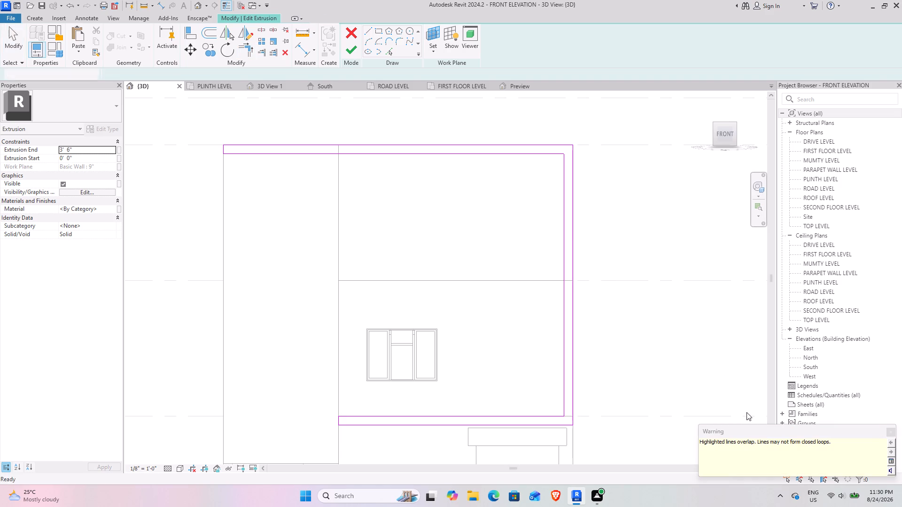
Delete the short 9" sketch segment at the outer end of the frame's top line.
{"action": "left_click", "coordinate": [575, 300]}
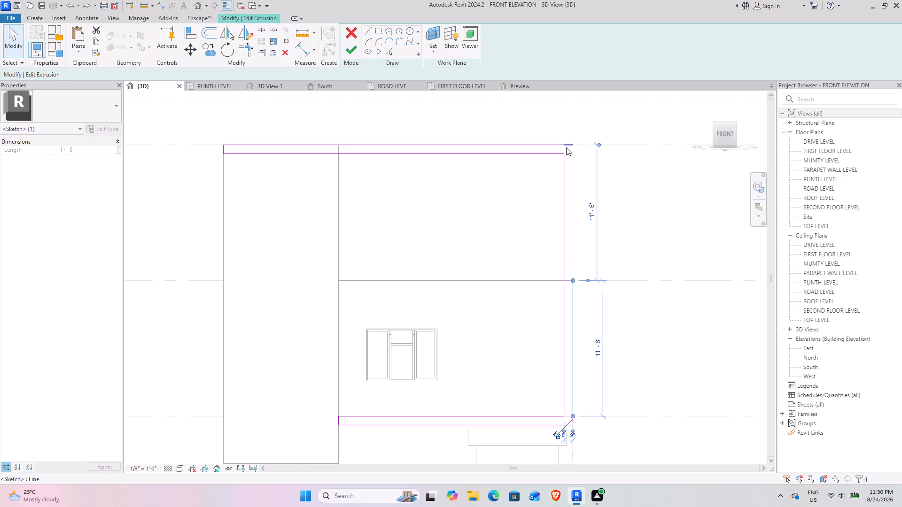
{"action": "left_click", "coordinate": [569, 147]}
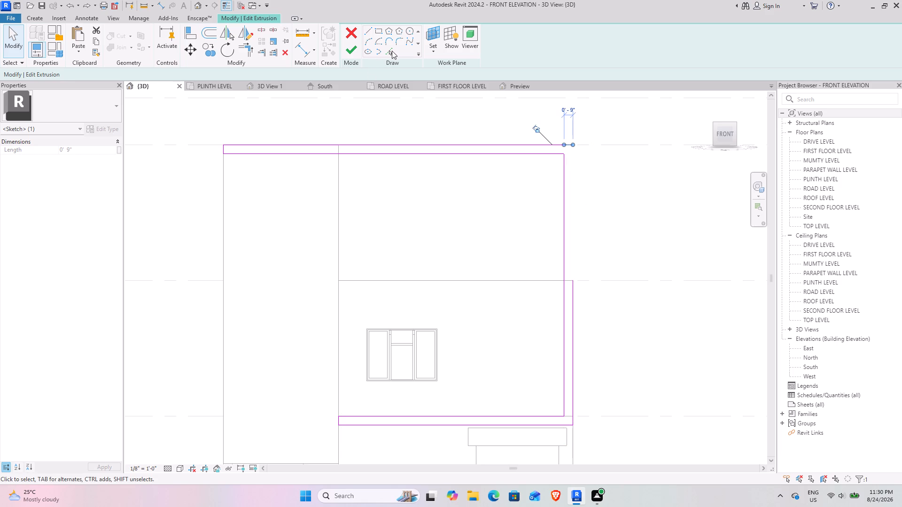
{"action": "left_click", "coordinate": [289, 49]}
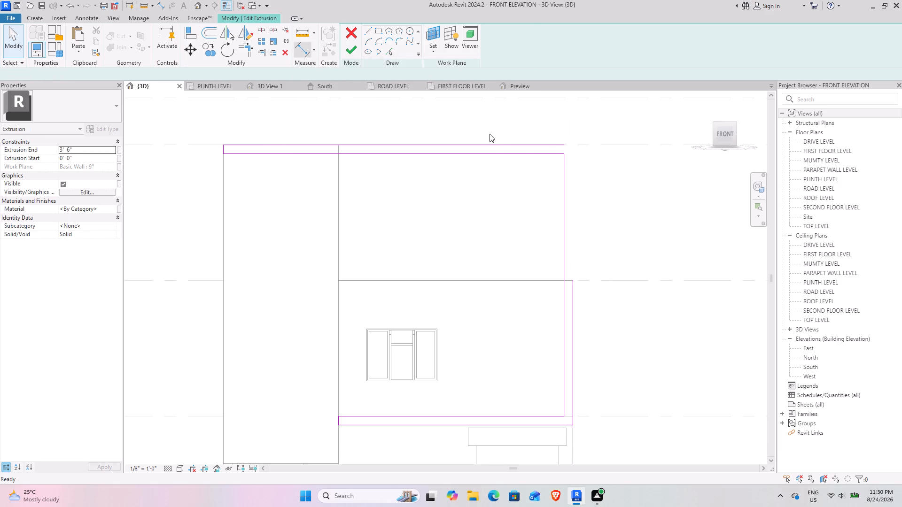
{"action": "left_click", "coordinate": [495, 145]}
{"action": "left_click", "coordinate": [541, 197]}
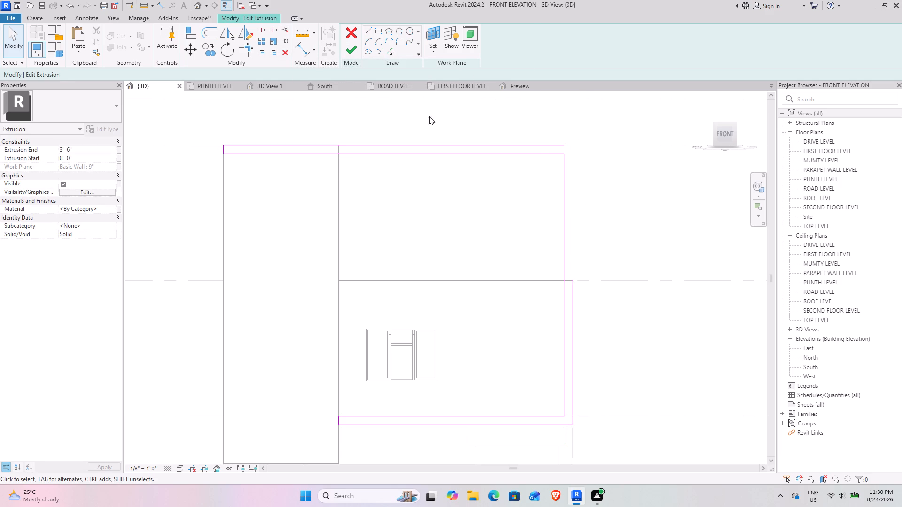
Trim/Extend the outer vertical line and outer top line to a corner, and finish the extrusion and in-place model.
{"action": "left_click", "coordinate": [245, 54]}
{"action": "left_click", "coordinate": [577, 308]}
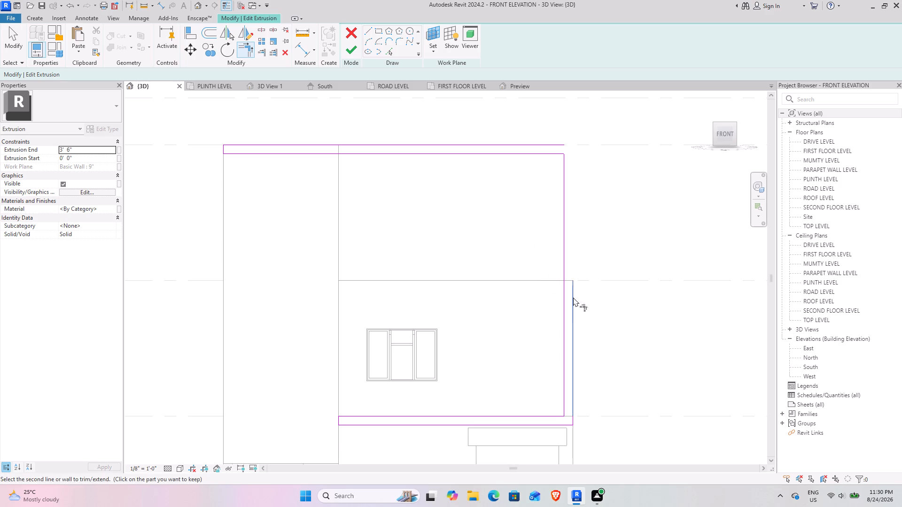
{"action": "left_click", "coordinate": [530, 141]}
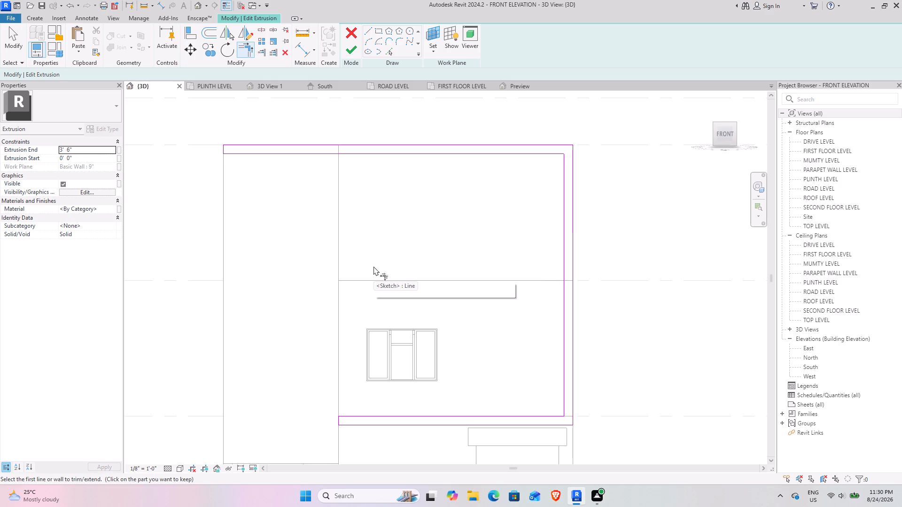
{"action": "left_click", "coordinate": [346, 52]}
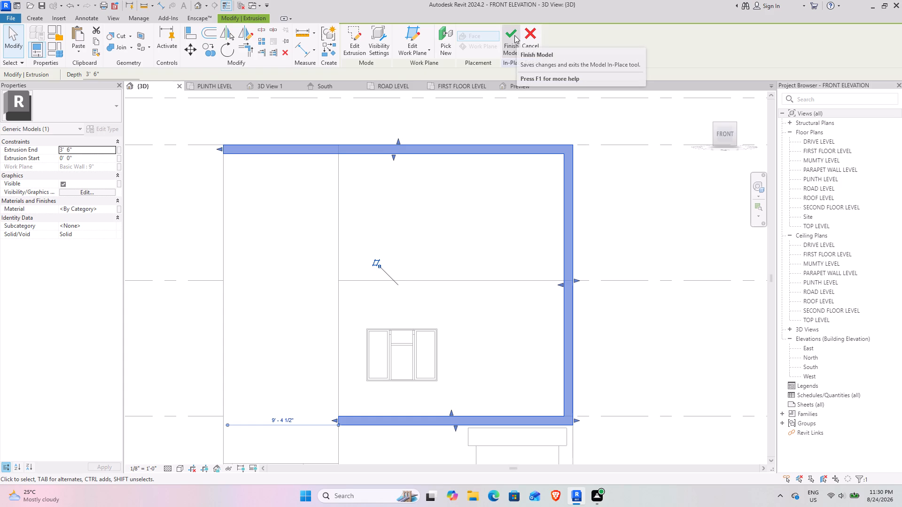
{"action": "left_click", "coordinate": [503, 42]}
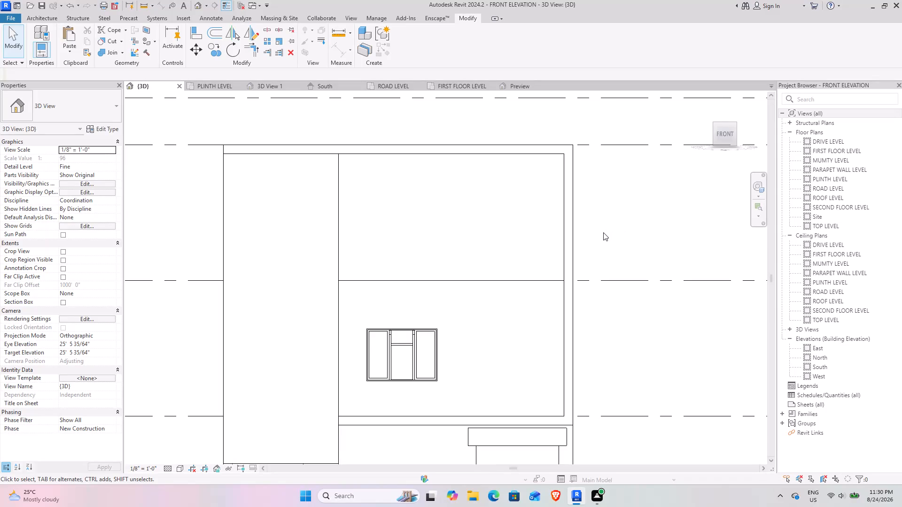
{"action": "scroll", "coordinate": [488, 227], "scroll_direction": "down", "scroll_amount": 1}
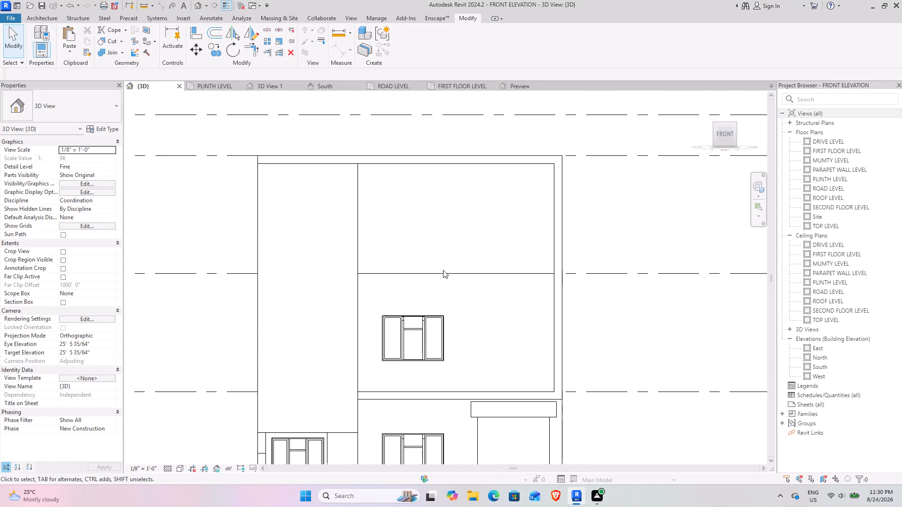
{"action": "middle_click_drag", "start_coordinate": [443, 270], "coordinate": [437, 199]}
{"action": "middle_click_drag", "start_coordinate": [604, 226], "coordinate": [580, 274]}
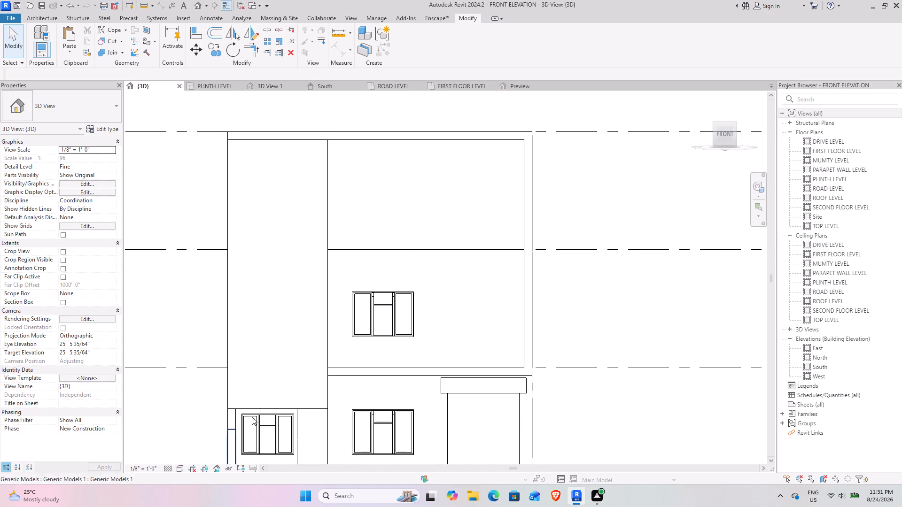
Set the 3D view's visual style to Realistic.
{"action": "scroll", "coordinate": [354, 302], "scroll_direction": "down", "scroll_amount": 2}
{"action": "scroll", "coordinate": [270, 302], "scroll_direction": "down", "scroll_amount": 2}
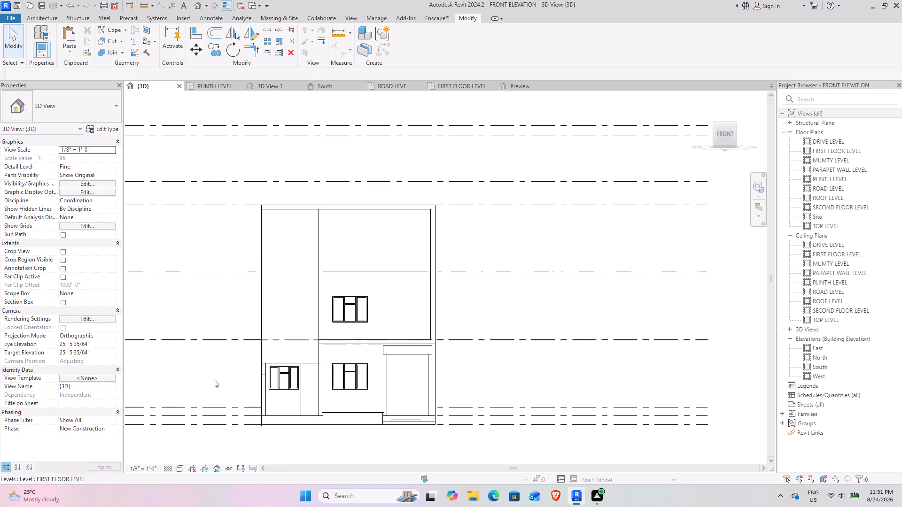
{"action": "left_click", "coordinate": [179, 469]}
{"action": "left_click", "coordinate": [219, 457]}
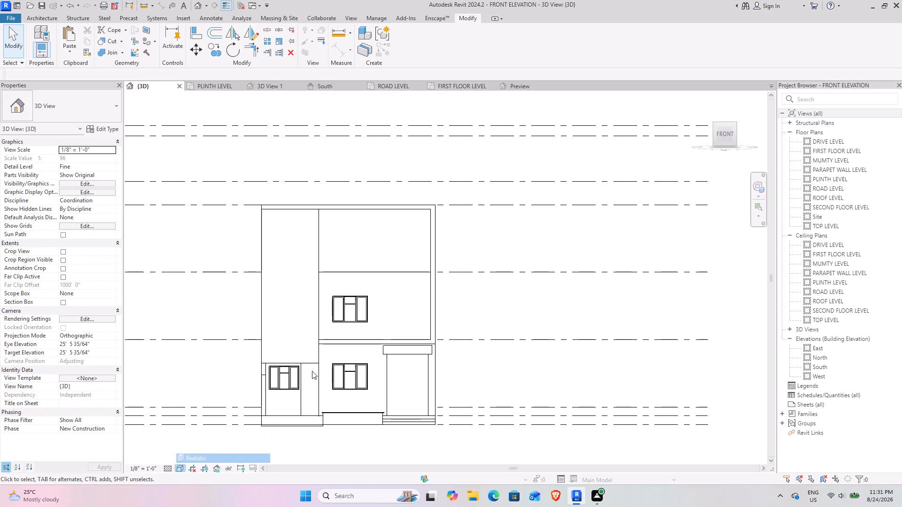
{"action": "left_click", "coordinate": [511, 296]}
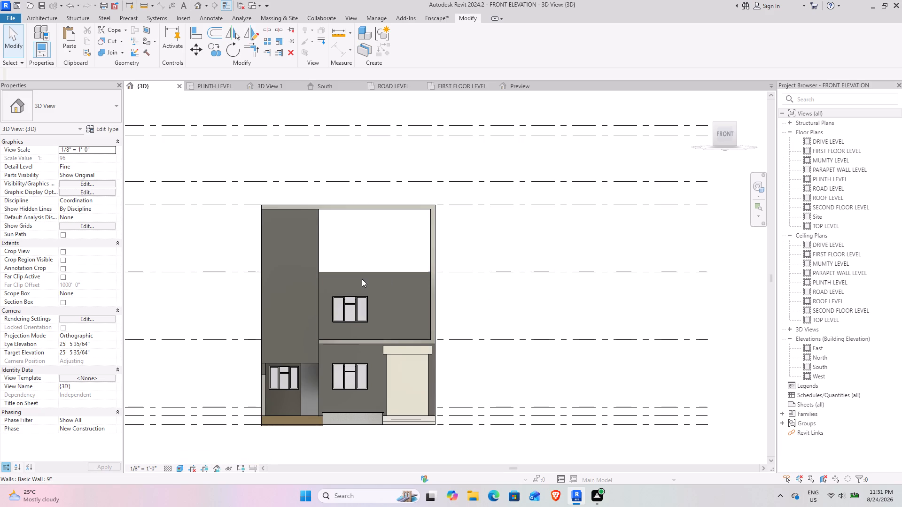
Copy the first-floor front wall with its window and paste it aligned to the SECOND FLOOR LEVEL.
{"action": "left_click", "coordinate": [362, 279]}
{"action": "left_click", "coordinate": [364, 270]}
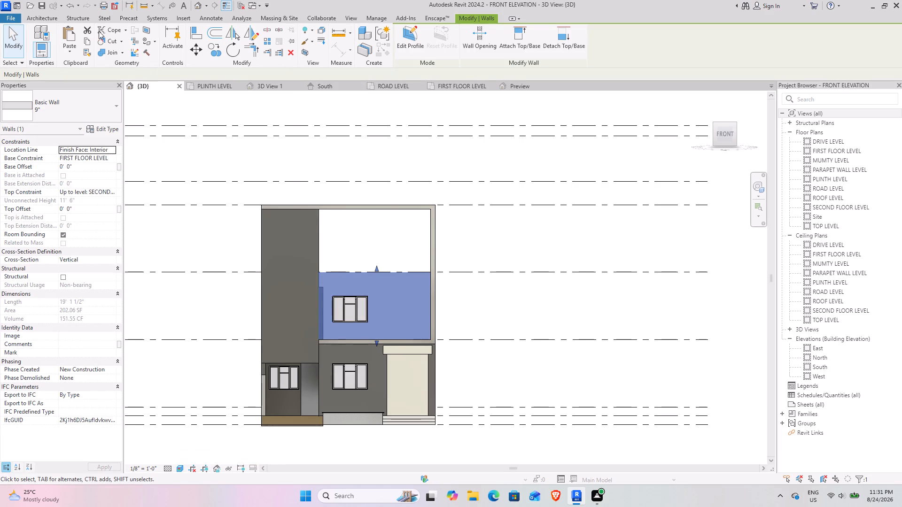
{"action": "left_click", "coordinate": [87, 44]}
{"action": "left_click", "coordinate": [72, 51]}
{"action": "left_click", "coordinate": [103, 89]}
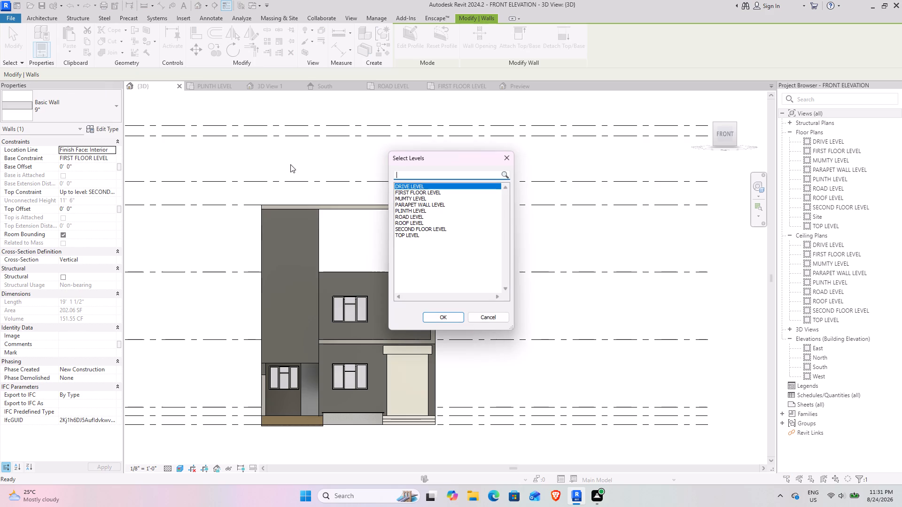
{"action": "left_click", "coordinate": [415, 227]}
{"action": "left_click", "coordinate": [441, 317]}
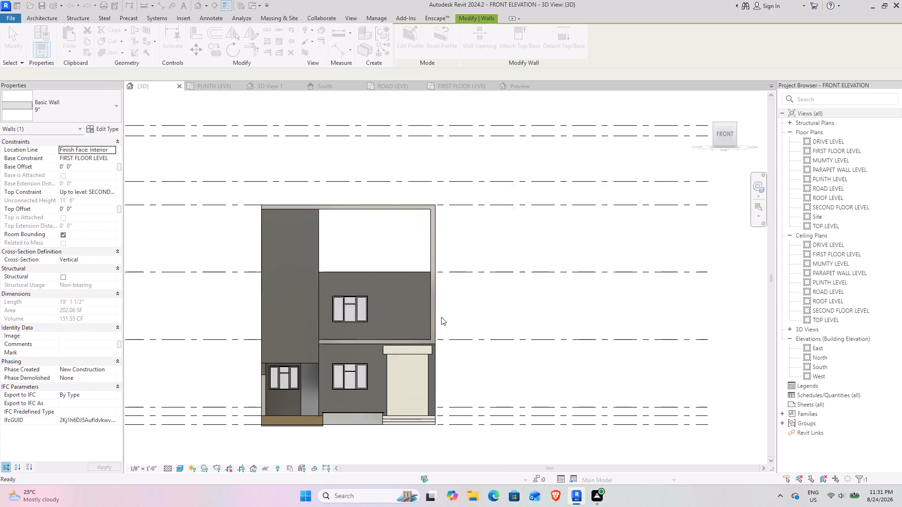
{"action": "left_click", "coordinate": [503, 303]}
Open the SECOND FLOOR LEVEL floor plan and save the project.
{"action": "scroll", "coordinate": [314, 319], "scroll_direction": "up", "scroll_amount": 4}
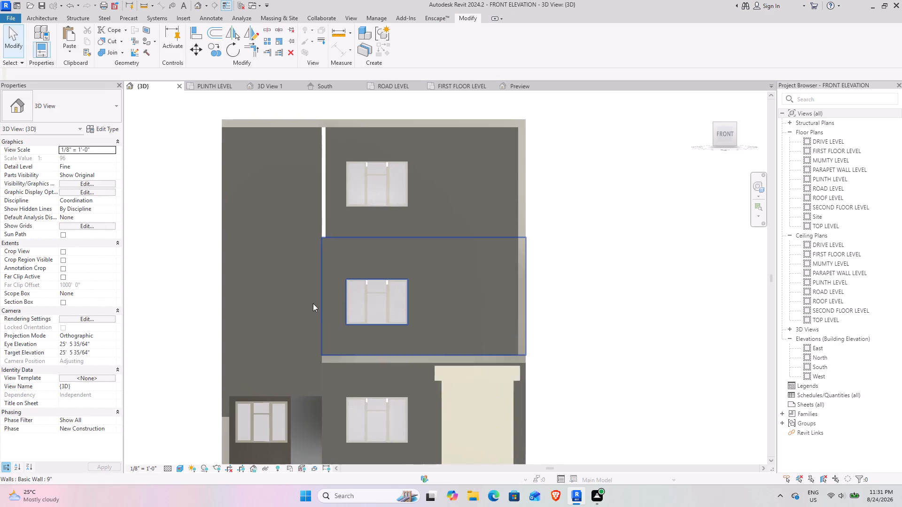
{"action": "scroll", "coordinate": [313, 267], "scroll_direction": "up", "scroll_amount": 3}
{"action": "scroll", "coordinate": [342, 202], "scroll_direction": "down", "scroll_amount": 3}
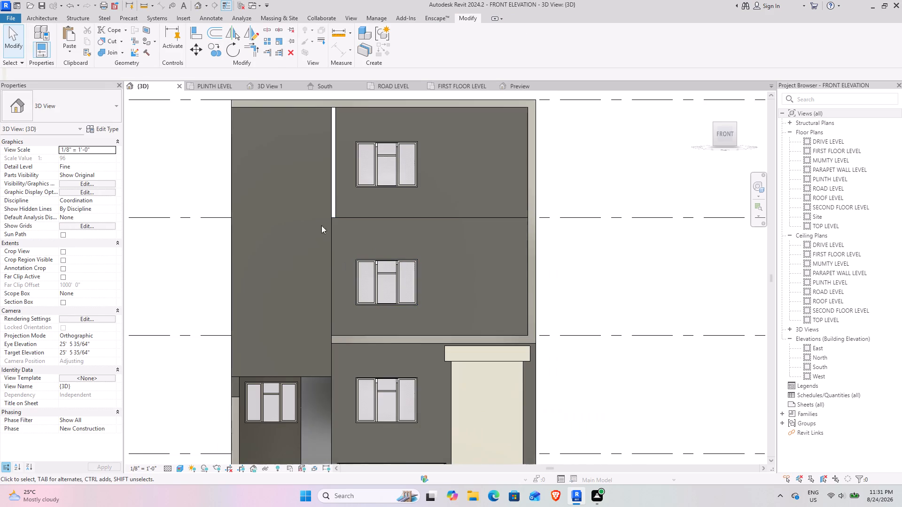
{"action": "middle_click_drag", "start_coordinate": [335, 203], "coordinate": [335, 242]}
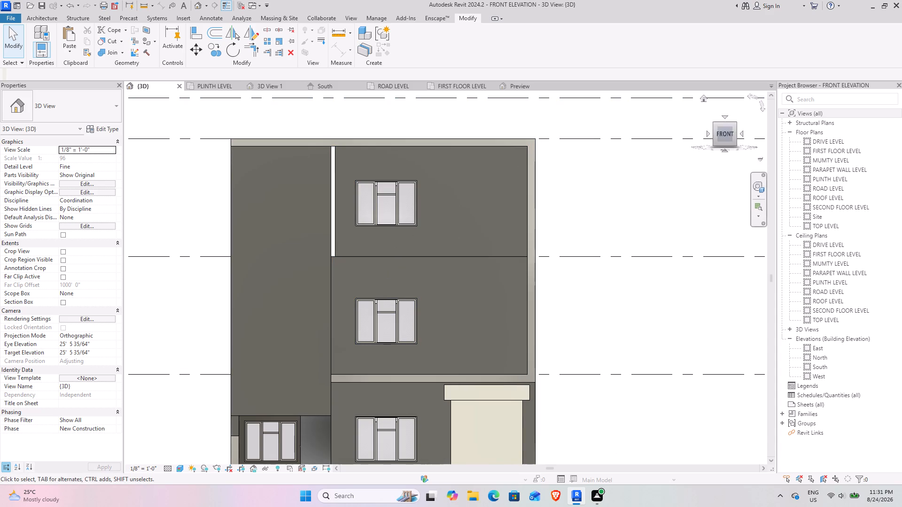
{"action": "double_click", "coordinate": [835, 207]}
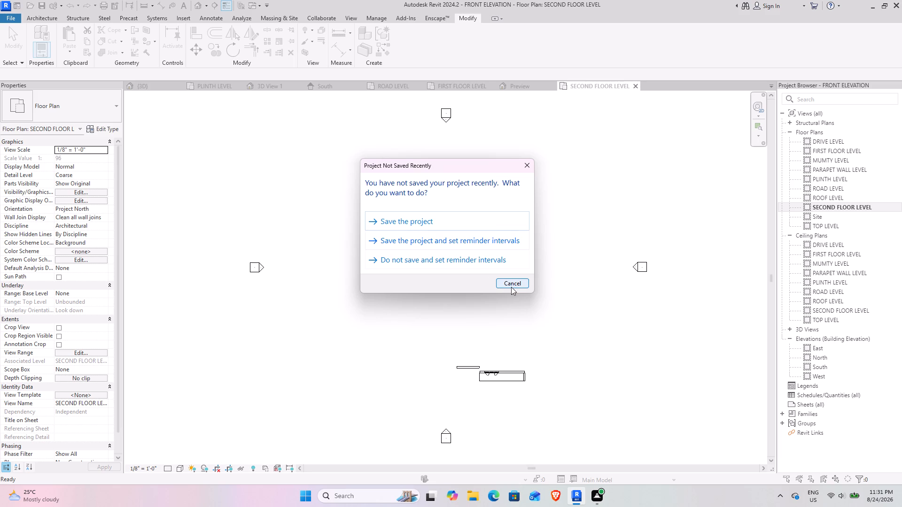
{"action": "left_click", "coordinate": [472, 219]}
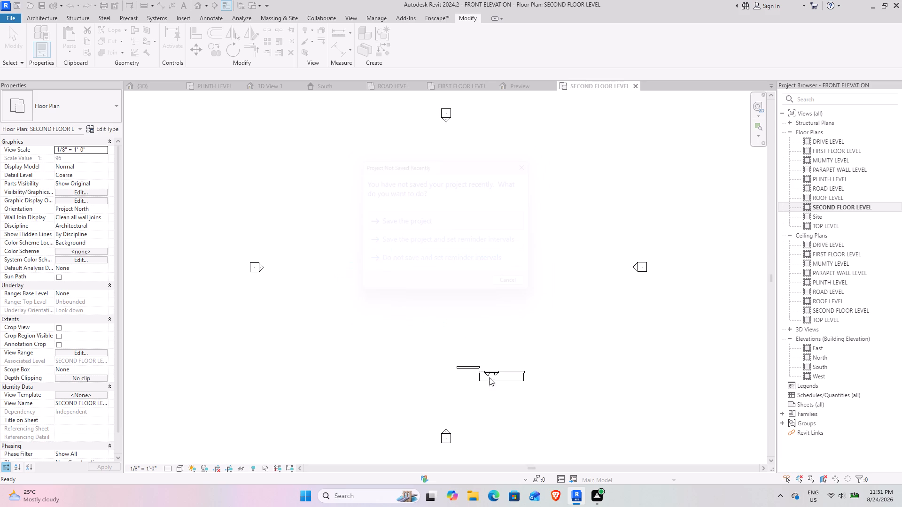
Set the second floor plan's underlay base level to PLINTH LEVEL.
{"action": "scroll", "coordinate": [503, 388], "scroll_direction": "up", "scroll_amount": 8}
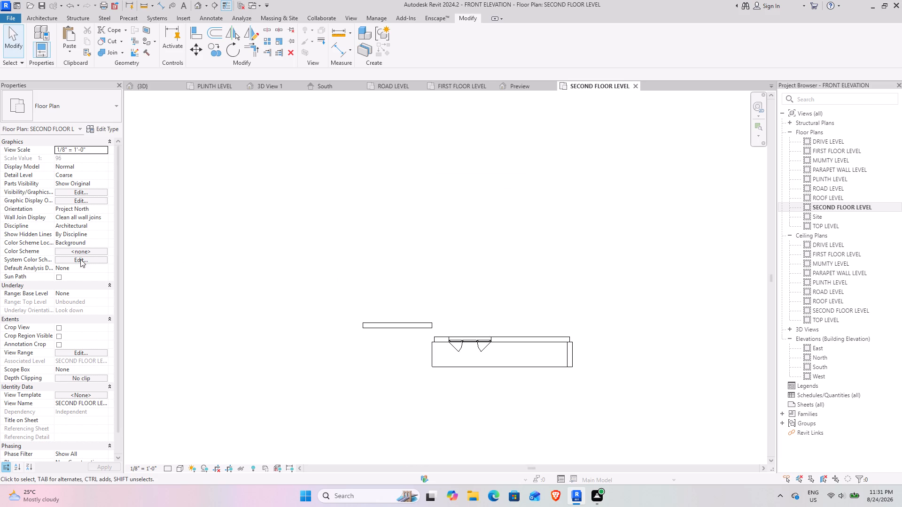
{"action": "left_click", "coordinate": [78, 297]}
{"action": "left_click", "coordinate": [92, 292]}
{"action": "left_click", "coordinate": [105, 293]}
{"action": "left_click", "coordinate": [78, 323]}
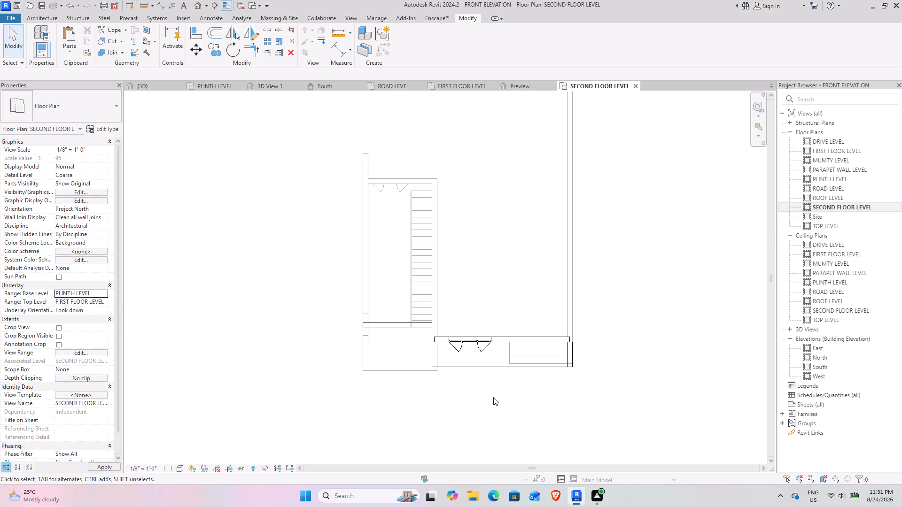
Draw a 9" basic wall about 23' long from the front wall's stair-side end, along the staircase, to the rear cross wall.
{"action": "scroll", "coordinate": [524, 379], "scroll_direction": "up", "scroll_amount": 4}
{"action": "scroll", "coordinate": [450, 253], "scroll_direction": "down", "scroll_amount": 3}
{"action": "middle_click_drag", "start_coordinate": [444, 245], "coordinate": [444, 264]}
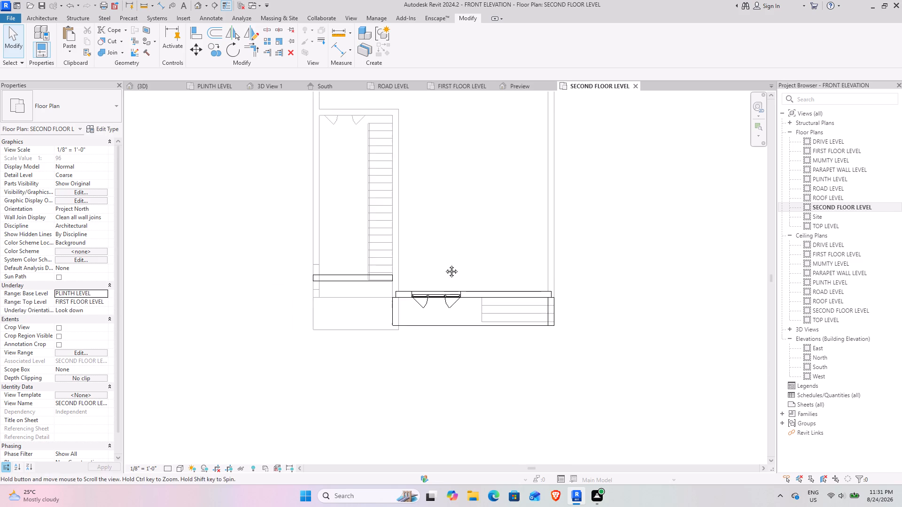
{"action": "middle_click_drag", "start_coordinate": [444, 264], "coordinate": [440, 290]}
{"action": "scroll", "coordinate": [375, 333], "scroll_direction": "up", "scroll_amount": 3}
{"action": "middle_click_drag", "start_coordinate": [431, 242], "coordinate": [422, 283]}
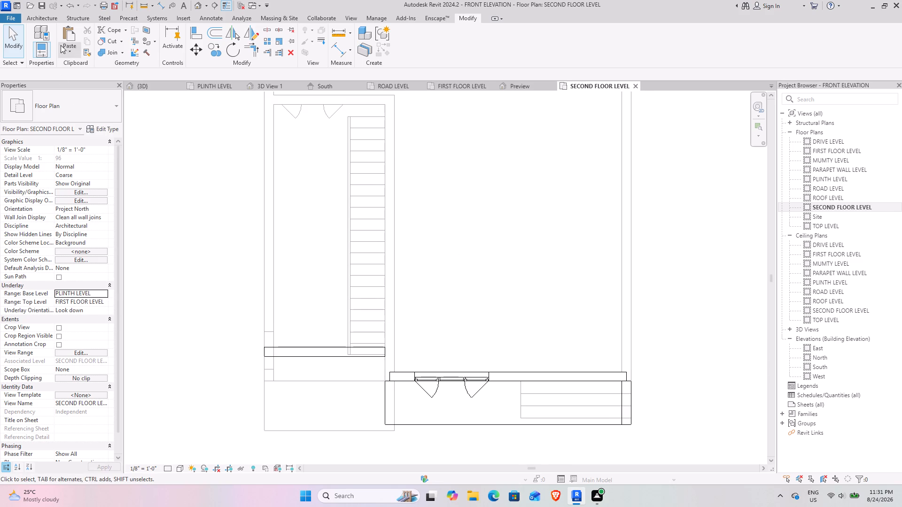
{"action": "left_click", "coordinate": [39, 18]}
{"action": "left_click", "coordinate": [38, 35]}
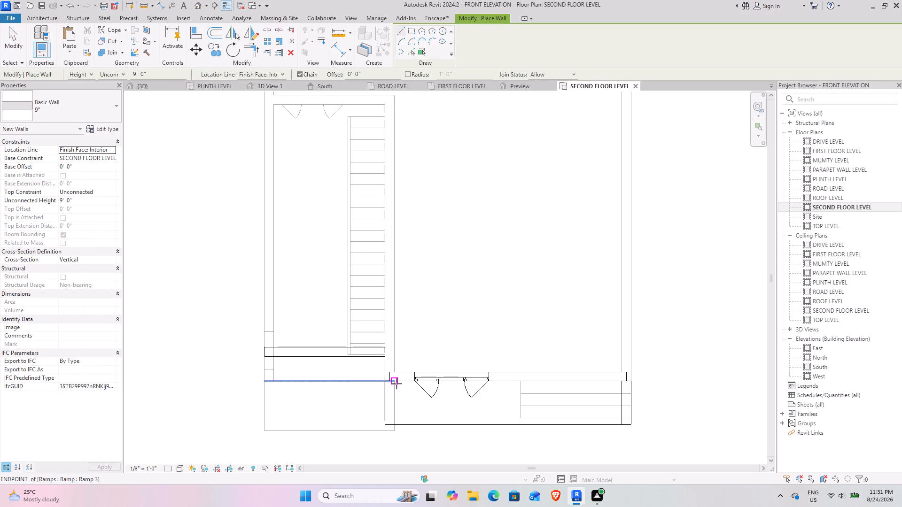
{"action": "scroll", "coordinate": [394, 379], "scroll_direction": "up", "scroll_amount": 8}
{"action": "left_click", "coordinate": [396, 359]}
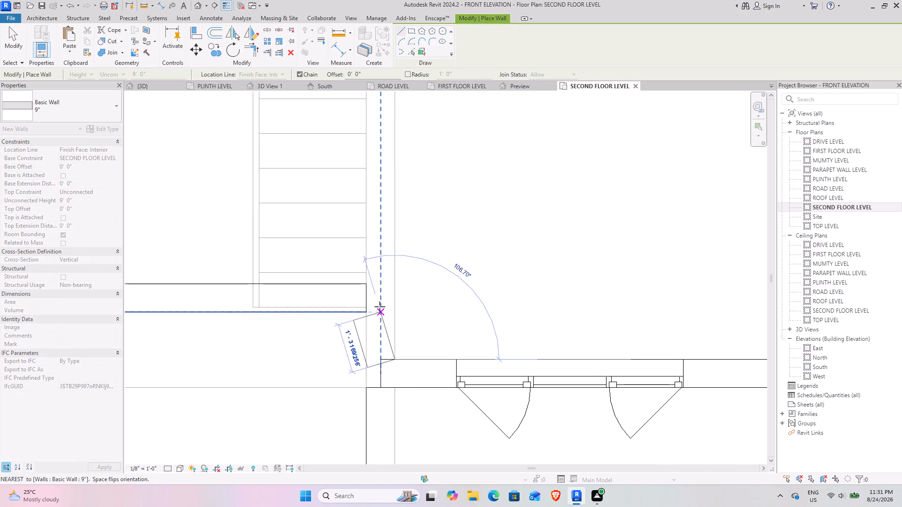
{"action": "key", "text": "Escape"}
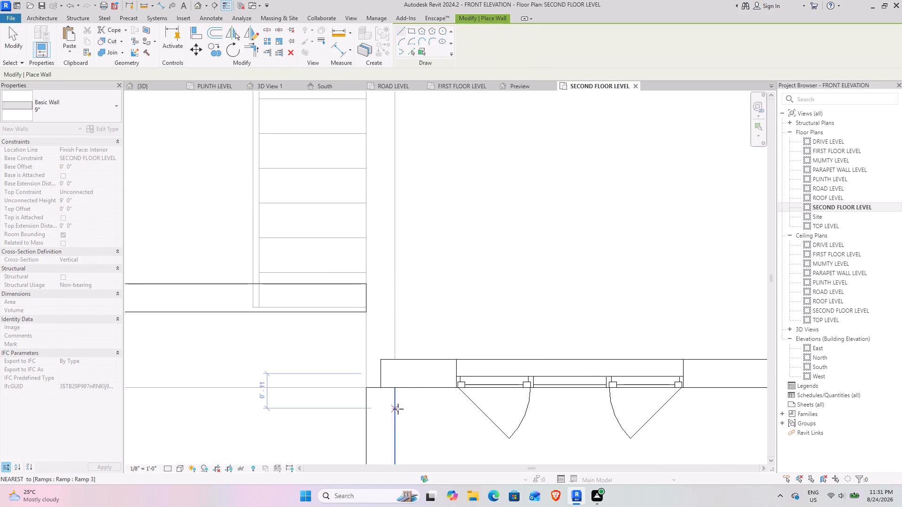
{"action": "left_click", "coordinate": [395, 386]}
{"action": "scroll", "coordinate": [398, 253], "scroll_direction": "down", "scroll_amount": 4}
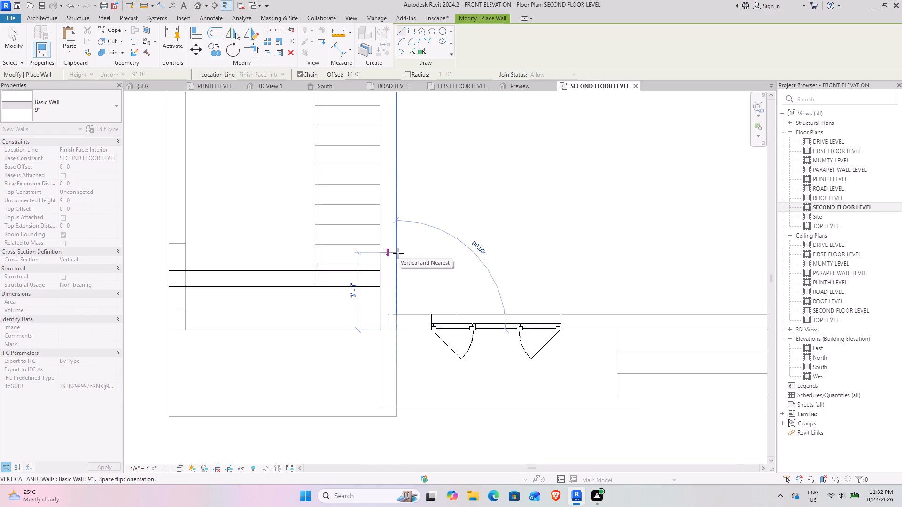
{"action": "scroll", "coordinate": [398, 253], "scroll_direction": "down", "scroll_amount": 3}
{"action": "middle_click_drag", "start_coordinate": [402, 212], "coordinate": [406, 369]}
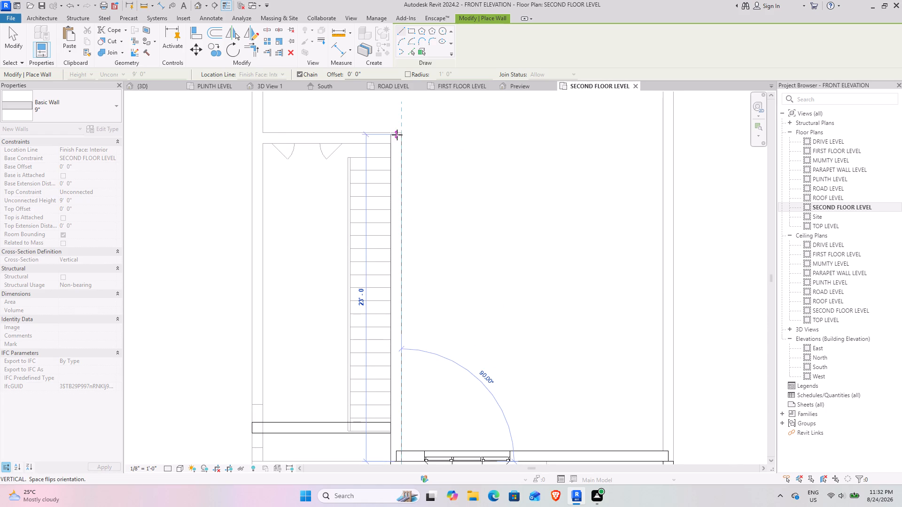
{"action": "left_click", "coordinate": [401, 135]}
{"action": "key", "text": "Escape"}
{"action": "key", "text": "Escape"}
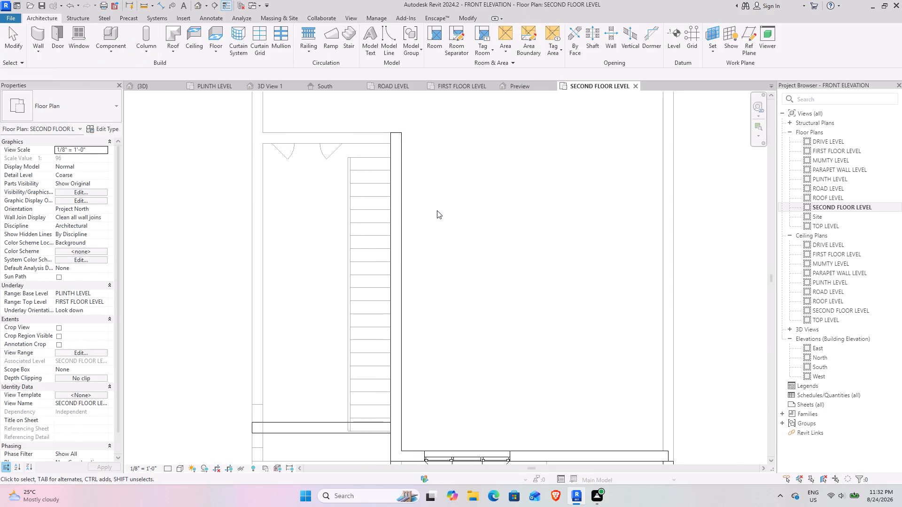
Inspect the new second-floor walls and the facade frame in the 3D view from several angles and from the front.
{"action": "left_click", "coordinate": [149, 87]}
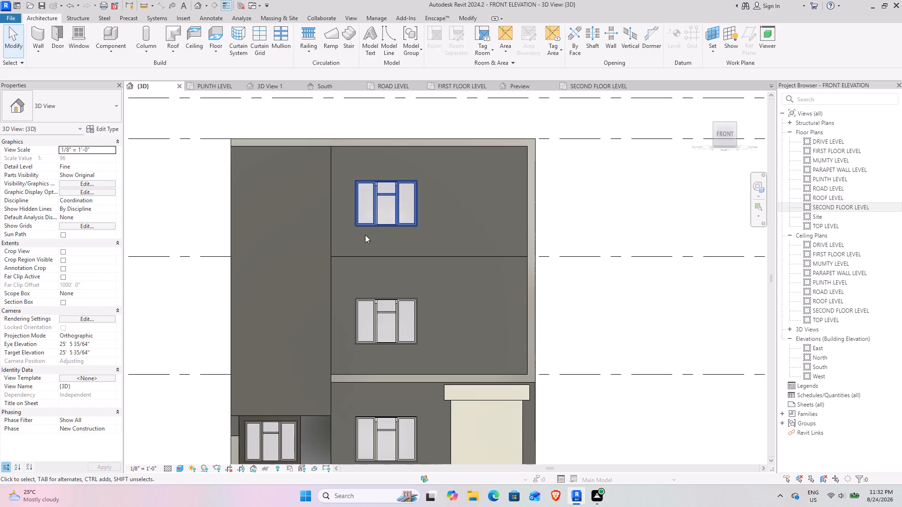
{"action": "scroll", "coordinate": [405, 260], "scroll_direction": "down", "scroll_amount": 2}
{"action": "middle_click_drag", "start_coordinate": [365, 256], "coordinate": [463, 334], "text": "shift"}
{"action": "middle_click_drag", "start_coordinate": [462, 331], "coordinate": [382, 319]}
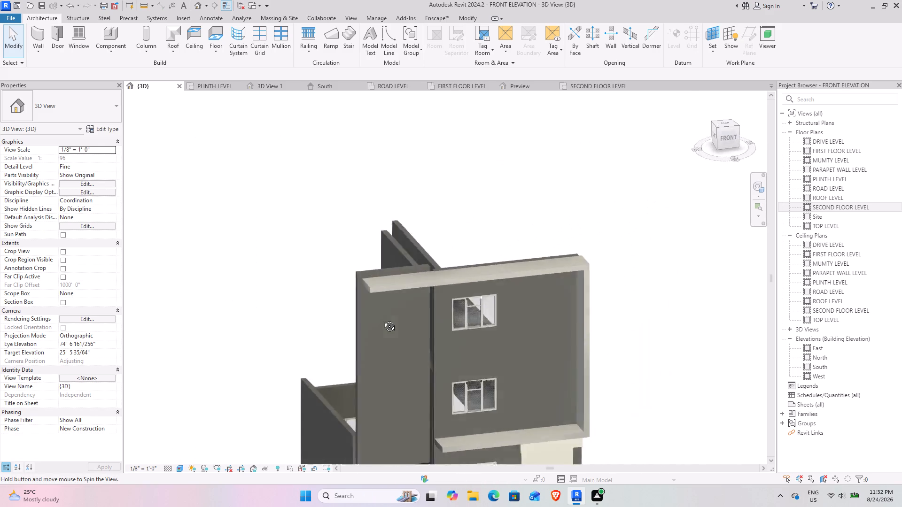
{"action": "middle_click_drag", "start_coordinate": [382, 319], "coordinate": [384, 261]}
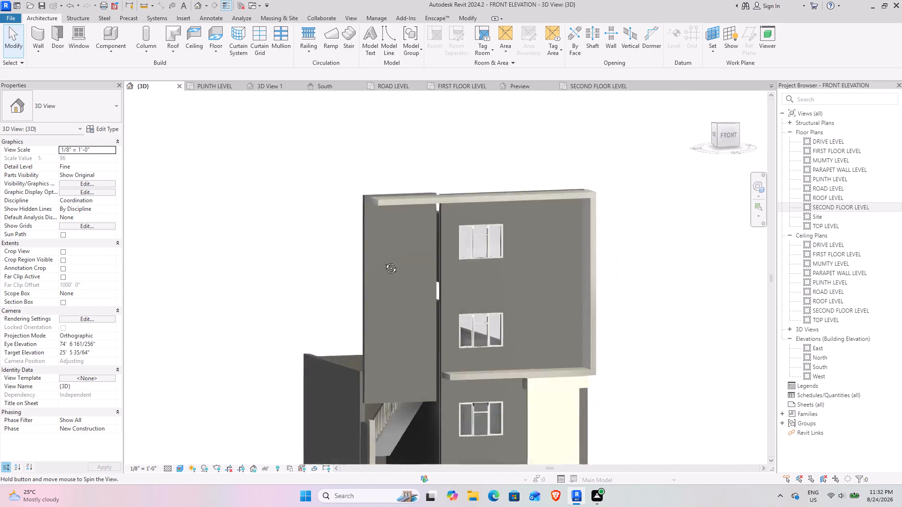
{"action": "middle_click_drag", "start_coordinate": [384, 261], "coordinate": [350, 261]}
{"action": "scroll", "coordinate": [410, 321], "scroll_direction": "up", "scroll_amount": 2}
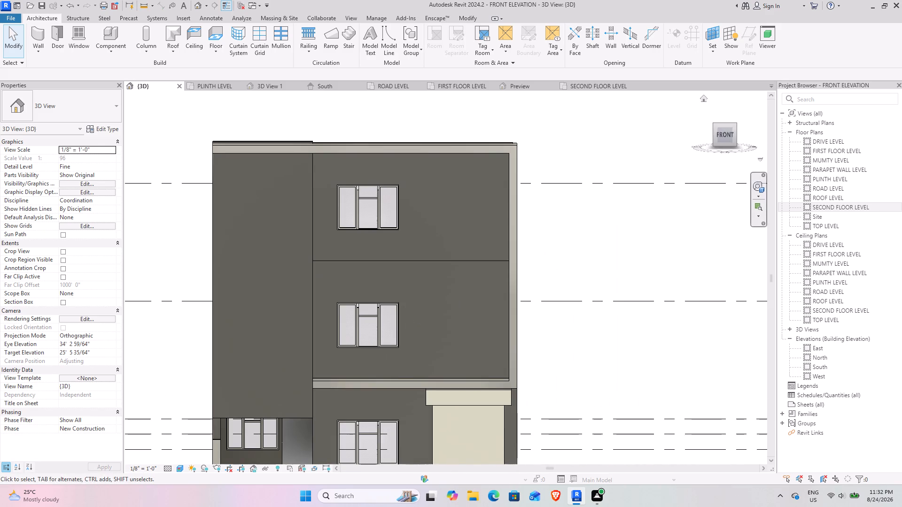
{"action": "scroll", "coordinate": [263, 421], "scroll_direction": "down", "scroll_amount": 3}
{"action": "middle_click_drag", "start_coordinate": [252, 425], "coordinate": [280, 316]}
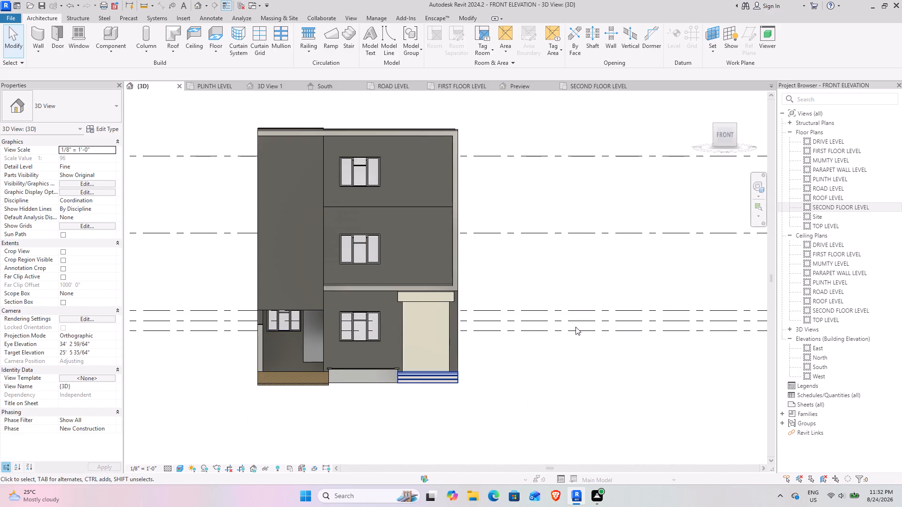
{"action": "left_click_drag", "start_coordinate": [727, 125], "coordinate": [727, 109]}
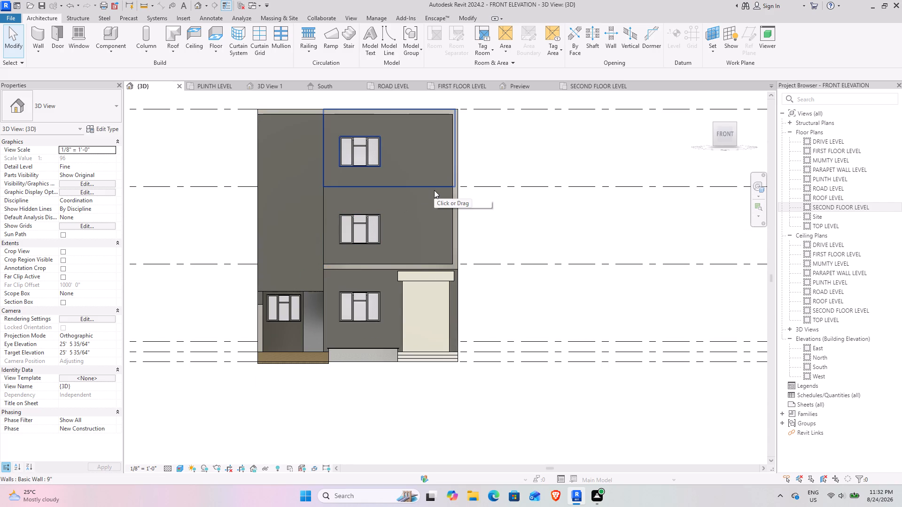
{"action": "scroll", "coordinate": [448, 224], "scroll_direction": "down", "scroll_amount": 2}
{"action": "middle_click_drag", "start_coordinate": [416, 250], "coordinate": [508, 267], "text": "shift"}
{"action": "middle_click_drag", "start_coordinate": [544, 276], "coordinate": [541, 334], "text": "shift"}
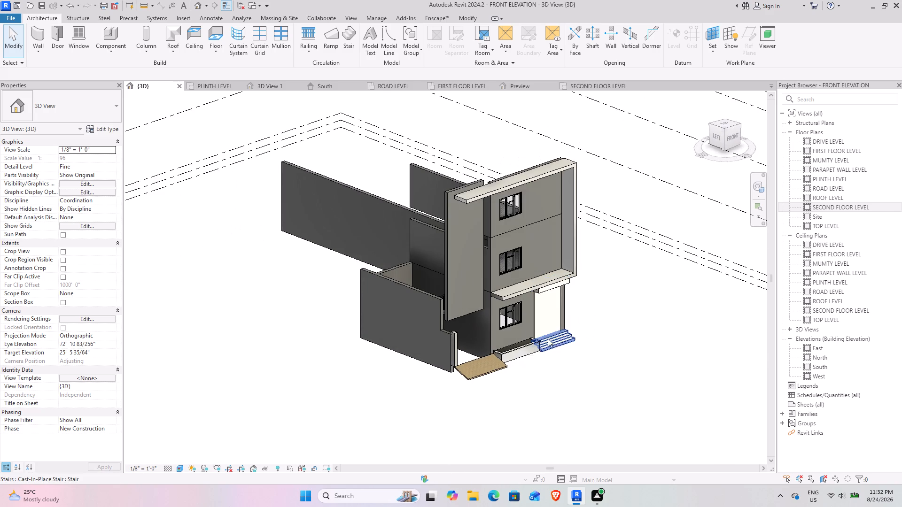
{"action": "middle_click_drag", "start_coordinate": [550, 344], "coordinate": [412, 314], "text": "shift"}
{"action": "middle_click_drag", "start_coordinate": [445, 261], "coordinate": [459, 255], "text": "shift"}
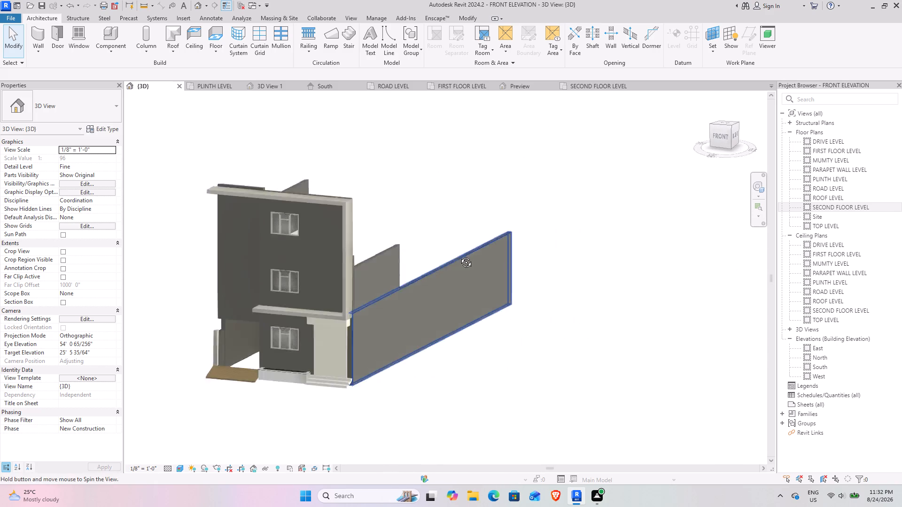
{"action": "middle_click_drag", "start_coordinate": [459, 255], "coordinate": [503, 237], "text": "shift"}
{"action": "left_click_drag", "start_coordinate": [730, 126], "coordinate": [726, 100]}
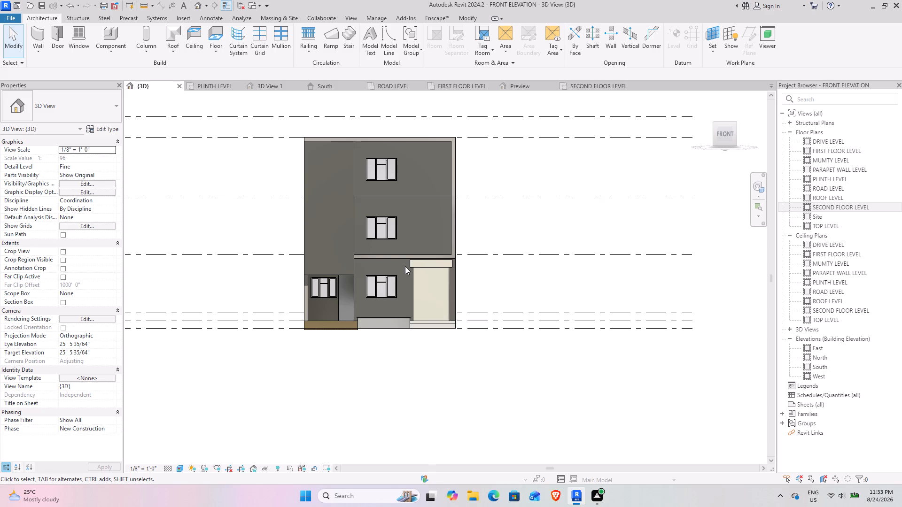
Start a window placement with the Fixed 16" x 24" type and duplicate it as a new type named 21'x3'9'.
{"action": "scroll", "coordinate": [242, 160], "scroll_direction": "up", "scroll_amount": 2}
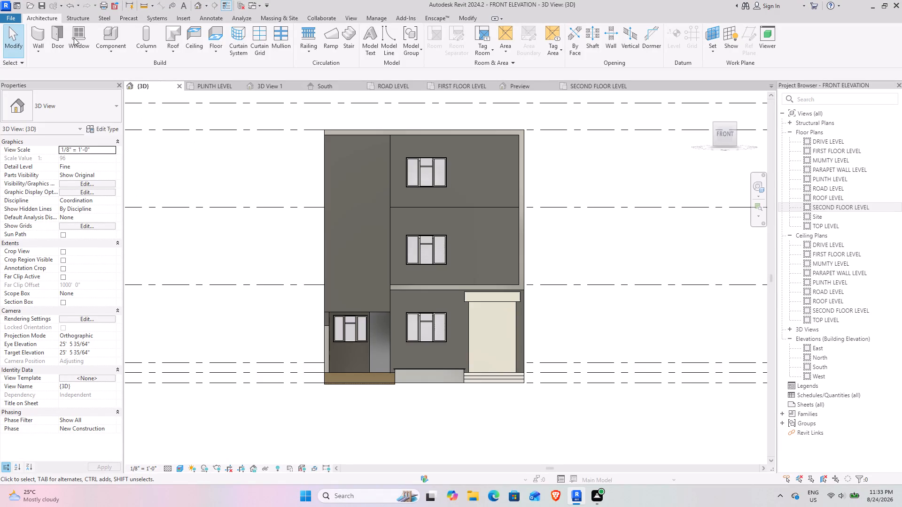
{"action": "left_click", "coordinate": [74, 38]}
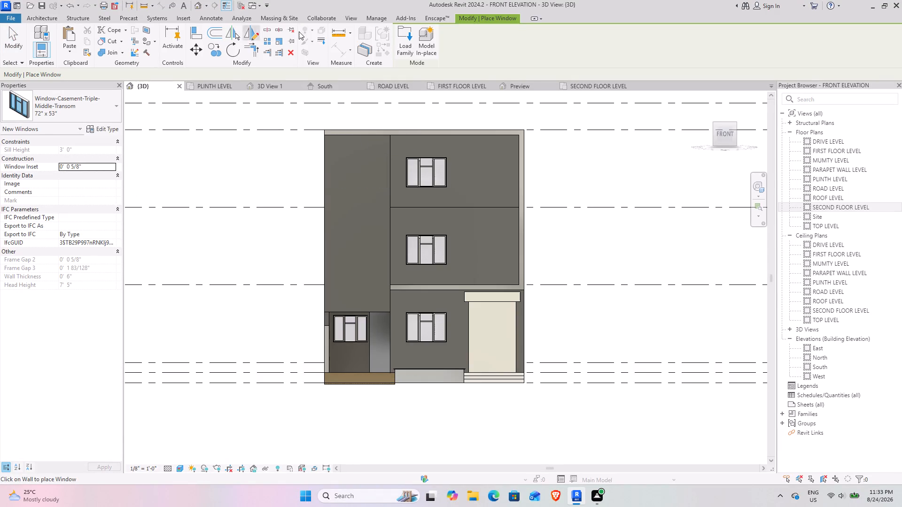
{"action": "left_click", "coordinate": [74, 107]}
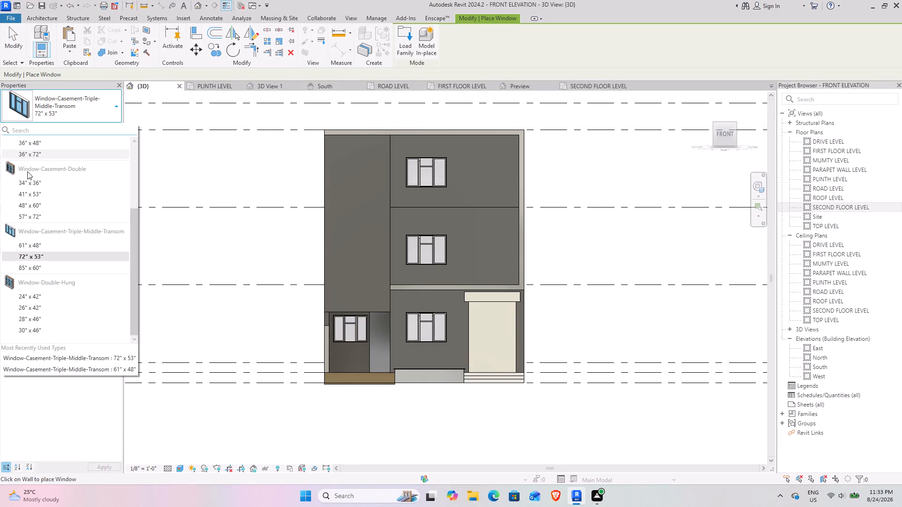
{"action": "scroll", "coordinate": [27, 171], "scroll_direction": "up", "scroll_amount": 4}
{"action": "left_click", "coordinate": [34, 156]}
{"action": "left_click", "coordinate": [106, 130]}
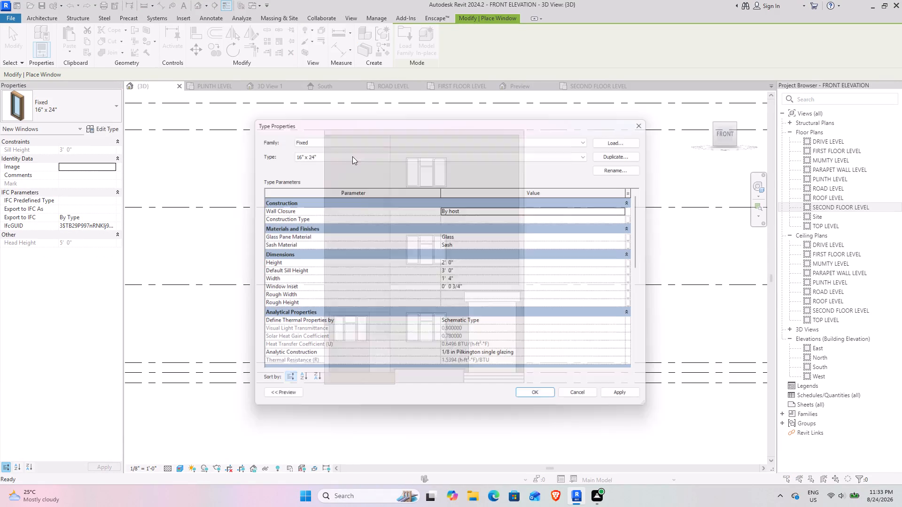
{"action": "left_click", "coordinate": [613, 147]}
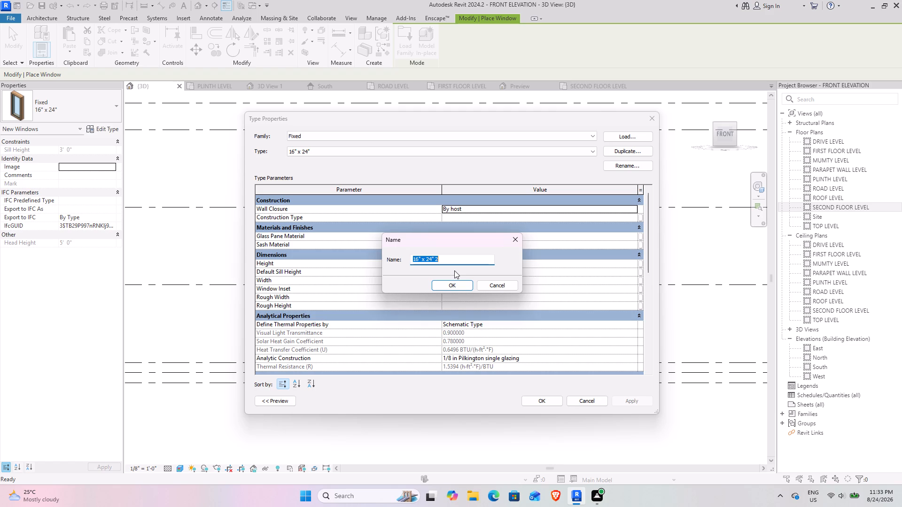
{"action": "type", "text": "21"}
{"action": "key", "text": "apostrophe"}
{"action": "key", "text": "x"}
{"action": "type", "text": "9'"}
{"action": "key", "text": "BackSpace"}
{"action": "key", "text": "BackSpace"}
{"action": "type", "text": "3'9'"}
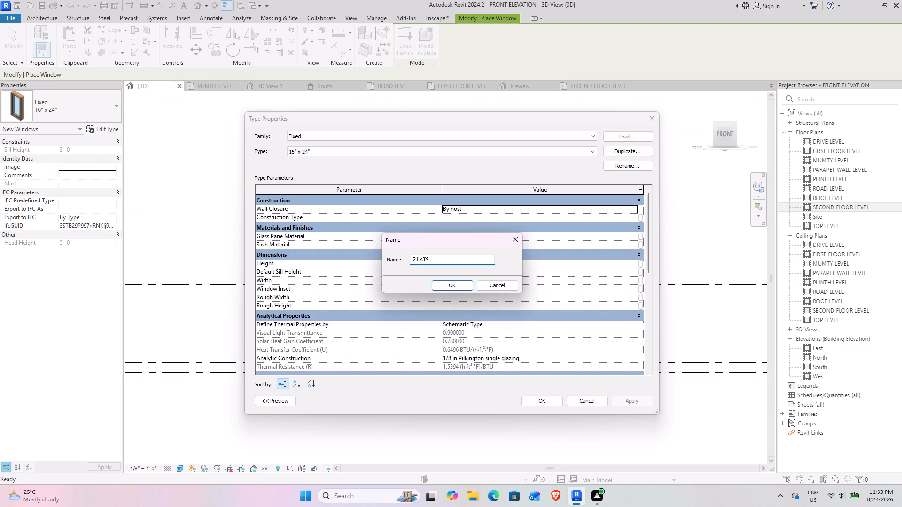
{"action": "key", "text": "Return"}
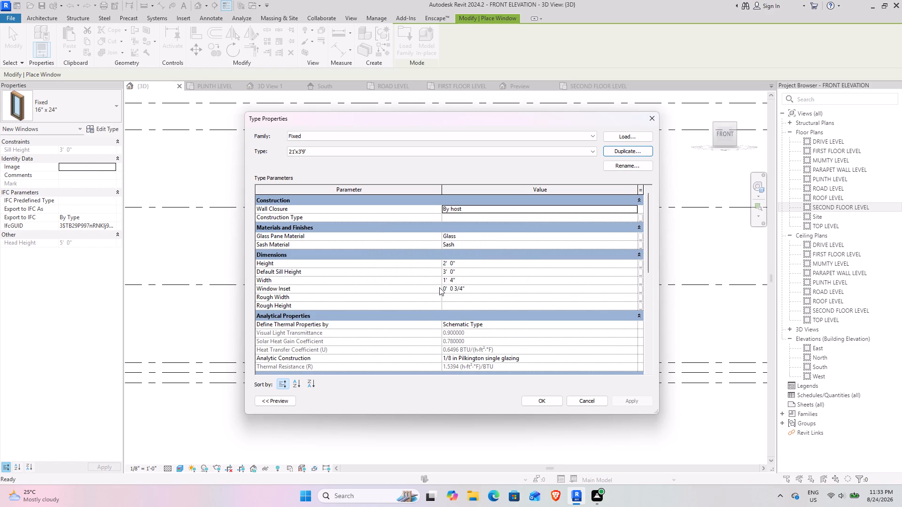
Set the new fixed window type's height to 21' and its default sill height to 3'9".
{"action": "left_click", "coordinate": [490, 264]}
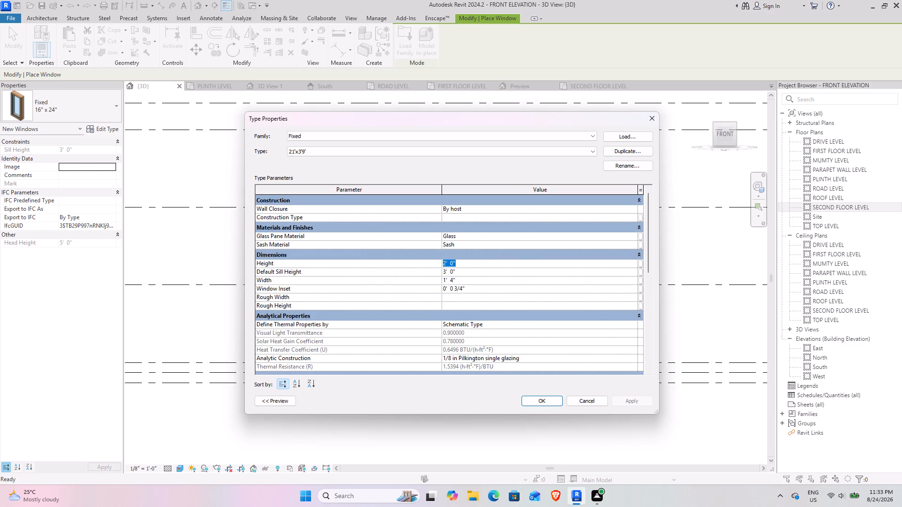
{"action": "type", "text": "21'"}
{"action": "key", "text": "Return"}
{"action": "left_click", "coordinate": [469, 272]}
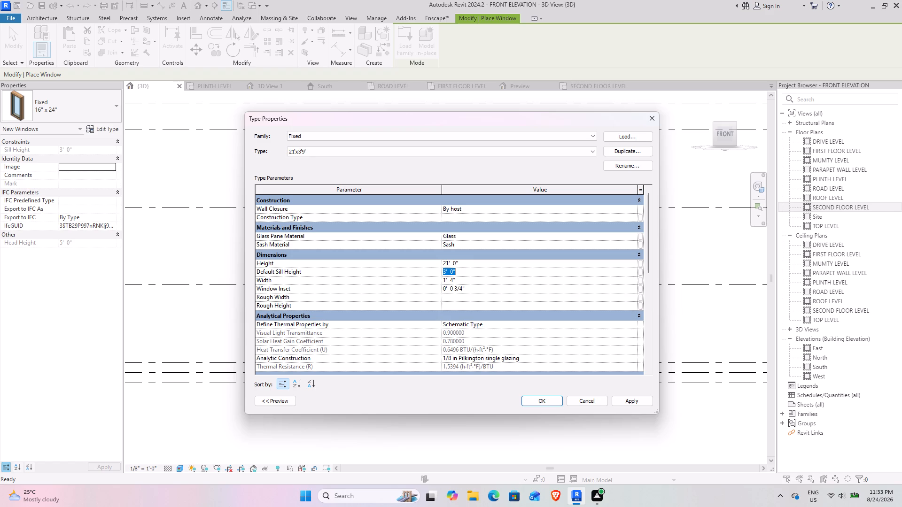
{"action": "type", "text": "3'9\""}
{"action": "key", "text": "Return"}
{"action": "left_click", "coordinate": [632, 401]}
{"action": "left_click", "coordinate": [546, 406]}
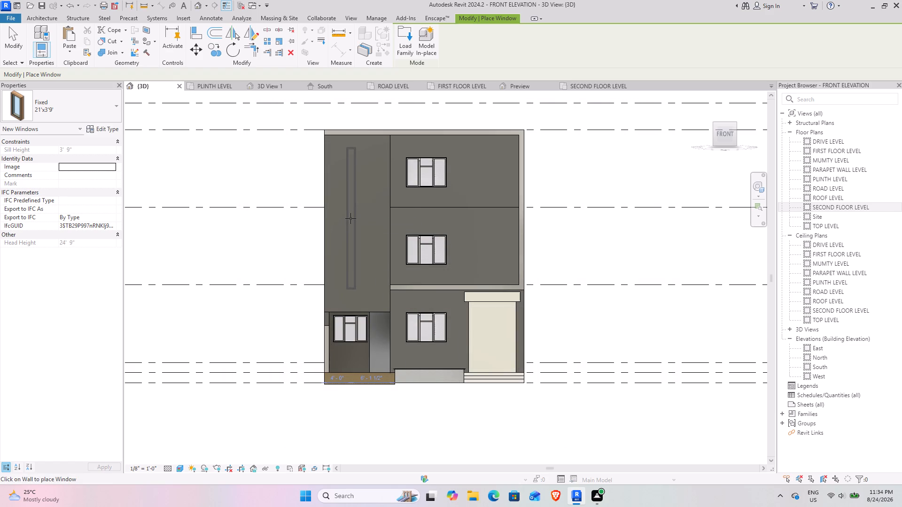
Set the 21'x3'9' fixed window type's width to 3'9".
{"action": "scroll", "coordinate": [350, 218], "scroll_direction": "up", "scroll_amount": 6}
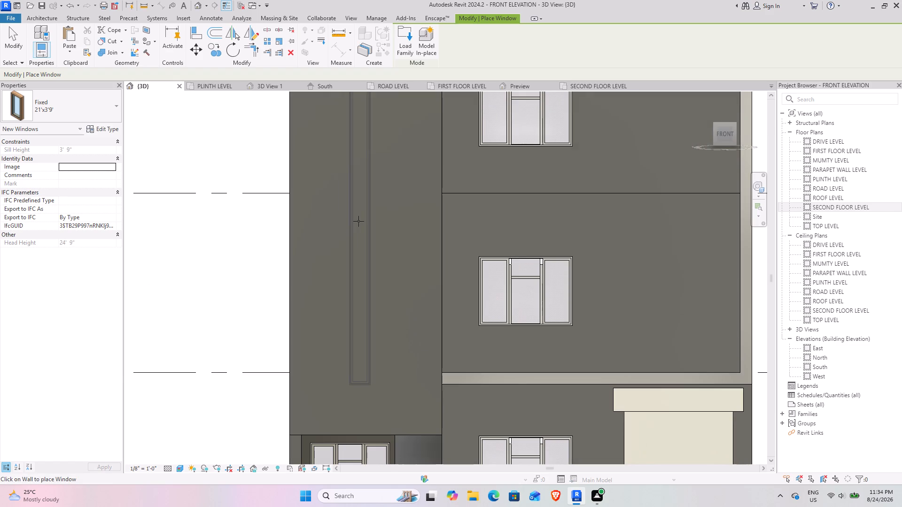
{"action": "left_click", "coordinate": [110, 131]}
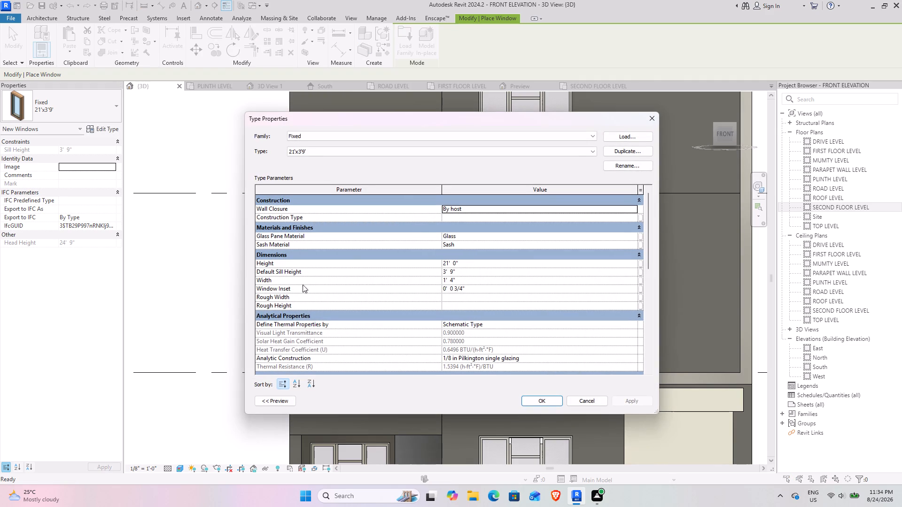
{"action": "left_click", "coordinate": [462, 278]}
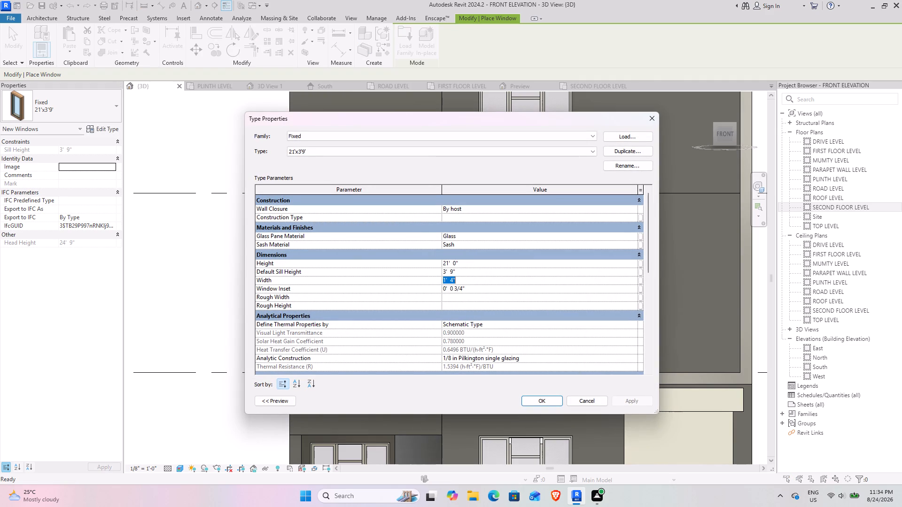
{"action": "type", "text": "3'9\""}
{"action": "key", "text": "Return"}
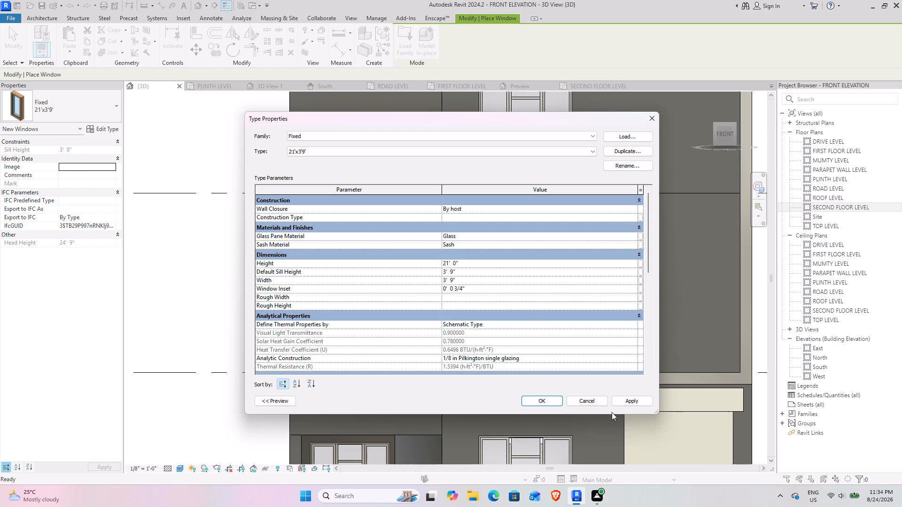
{"action": "left_click", "coordinate": [636, 400]}
{"action": "left_click", "coordinate": [550, 405]}
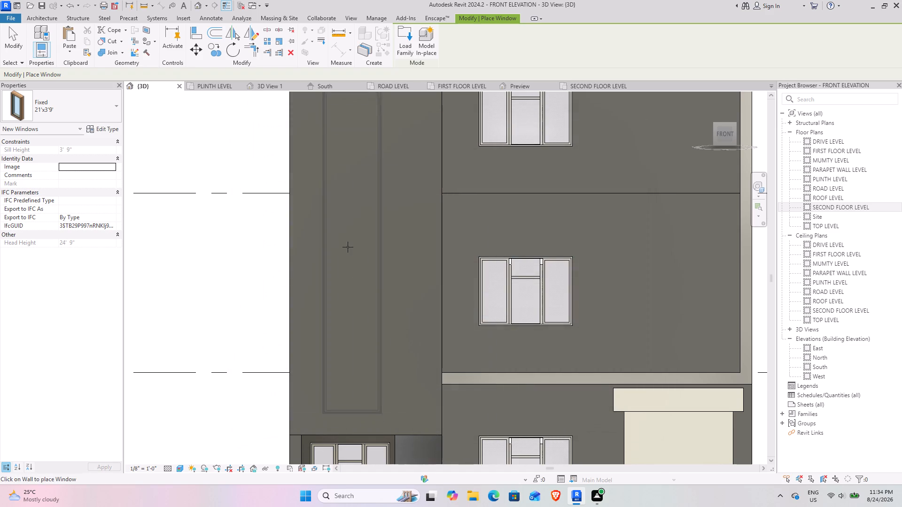
Place the 21'x3'9' window in the FIRST FLOOR LEVEL plan's stair-side front wall, centred about 3'5" from the wall's outer end.
{"action": "scroll", "coordinate": [347, 246], "scroll_direction": "down", "scroll_amount": 2}
{"action": "middle_click_drag", "start_coordinate": [346, 244], "coordinate": [352, 263]}
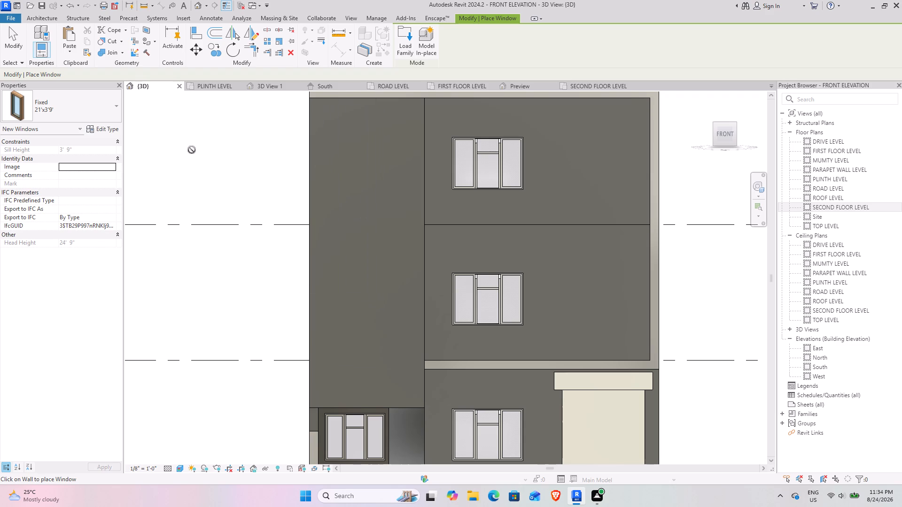
{"action": "left_click", "coordinate": [455, 84]}
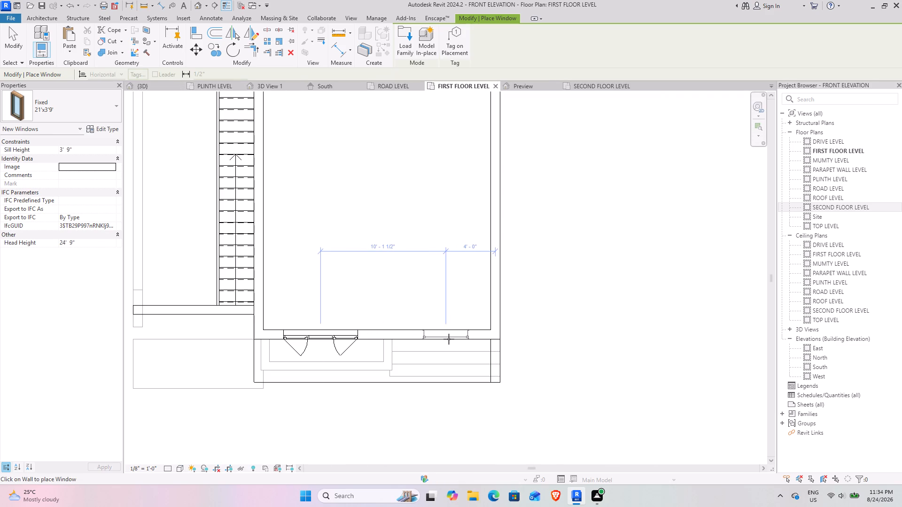
{"action": "middle_click_drag", "start_coordinate": [189, 307], "coordinate": [334, 307]}
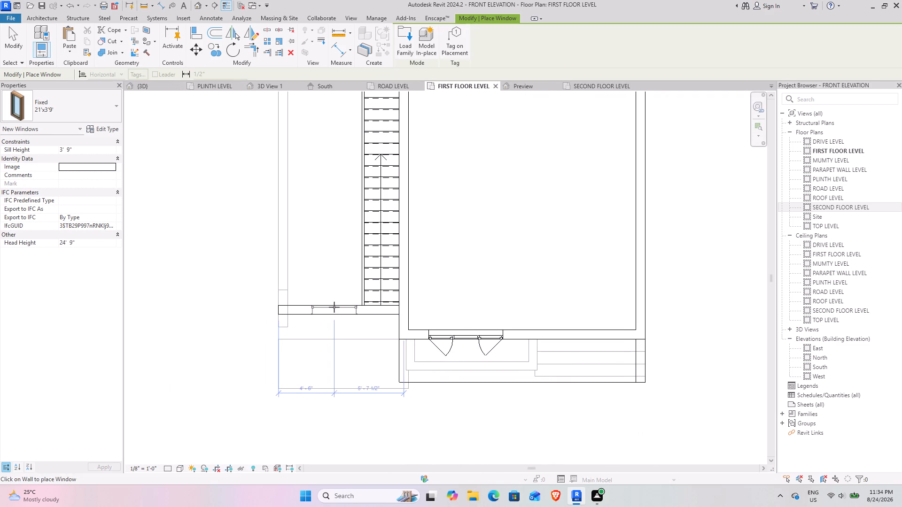
{"action": "scroll", "coordinate": [325, 304], "scroll_direction": "up", "scroll_amount": 8}
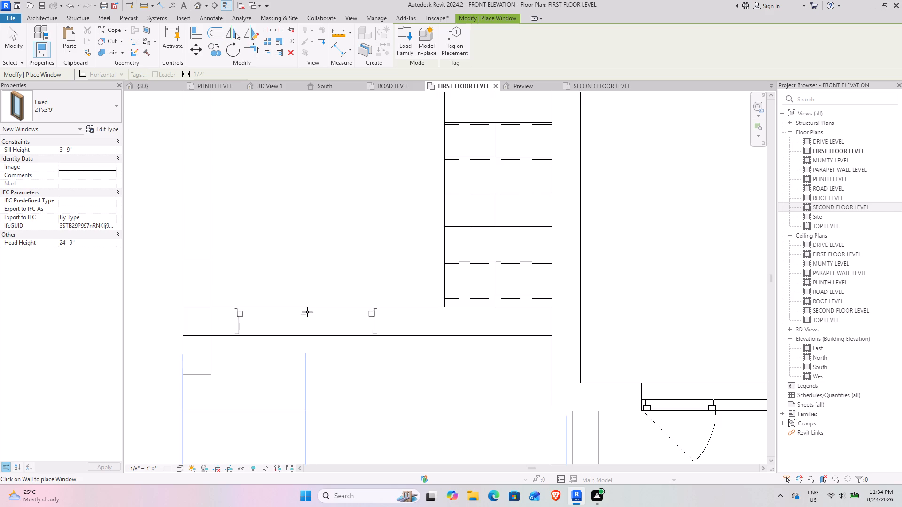
{"action": "left_click", "coordinate": [313, 312]}
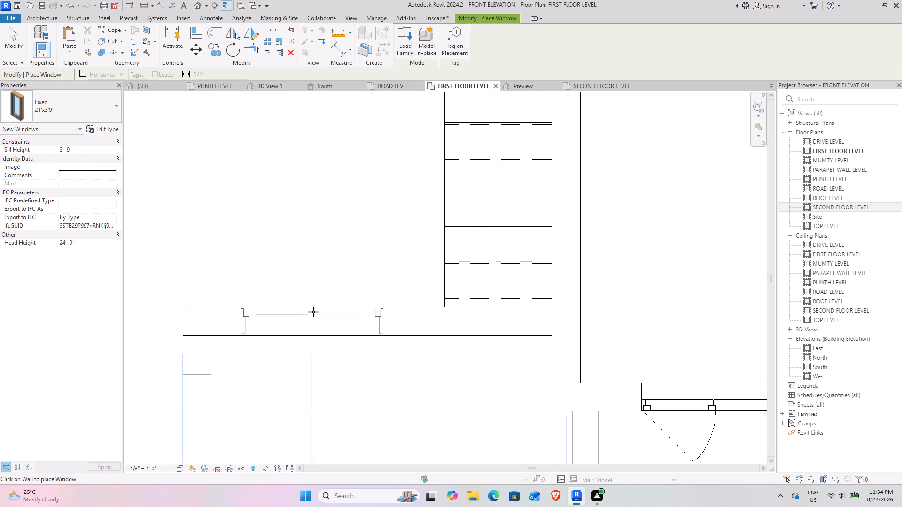
{"action": "left_click", "coordinate": [19, 46]}
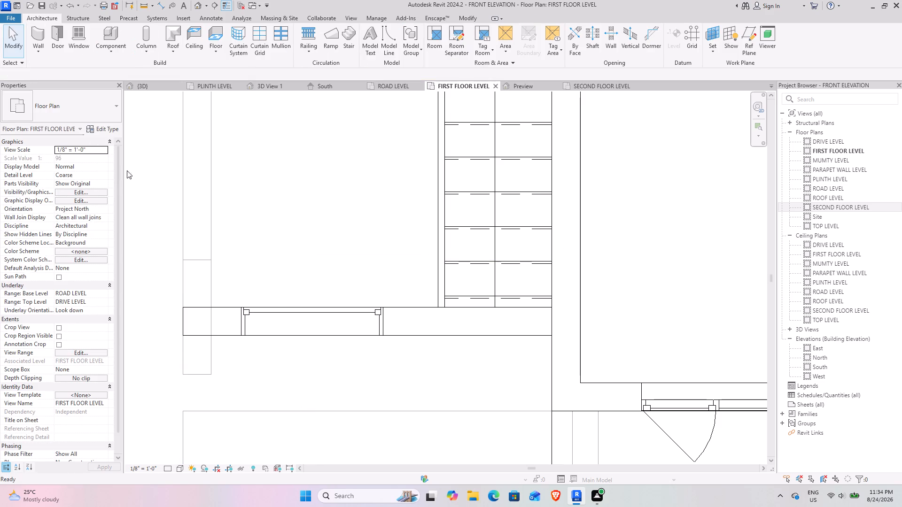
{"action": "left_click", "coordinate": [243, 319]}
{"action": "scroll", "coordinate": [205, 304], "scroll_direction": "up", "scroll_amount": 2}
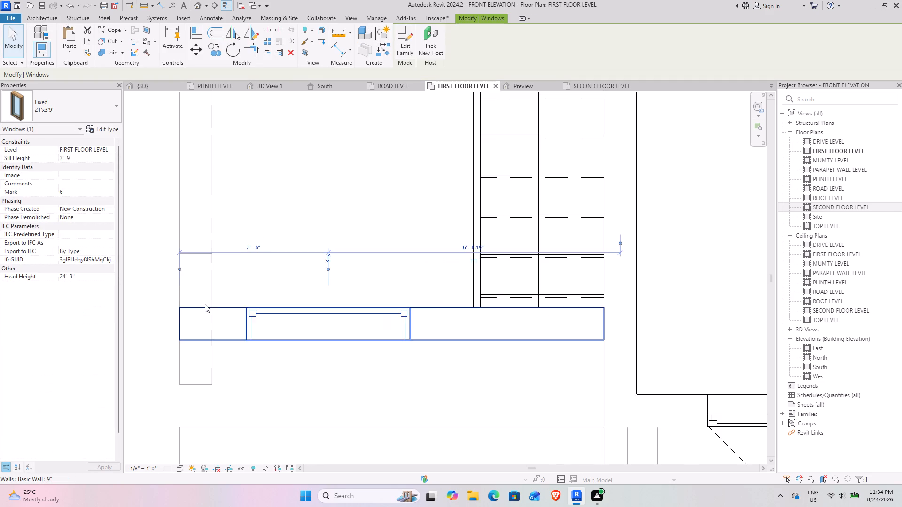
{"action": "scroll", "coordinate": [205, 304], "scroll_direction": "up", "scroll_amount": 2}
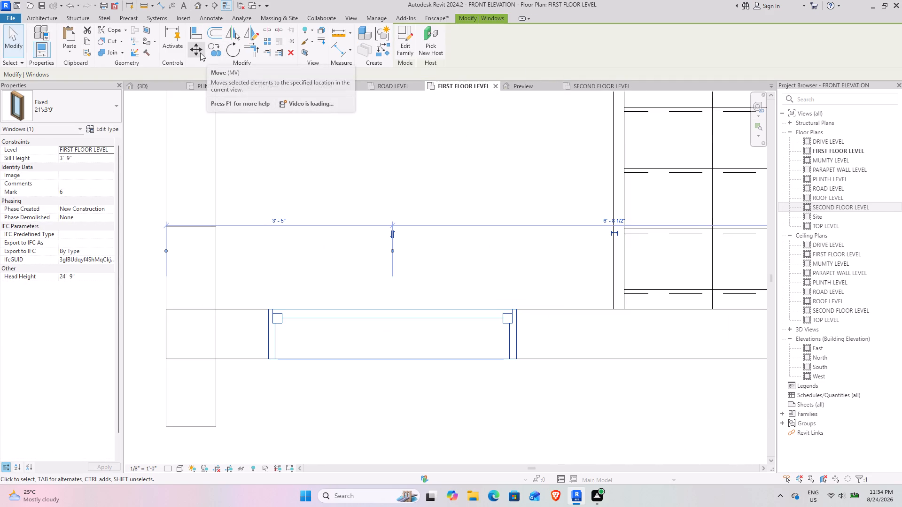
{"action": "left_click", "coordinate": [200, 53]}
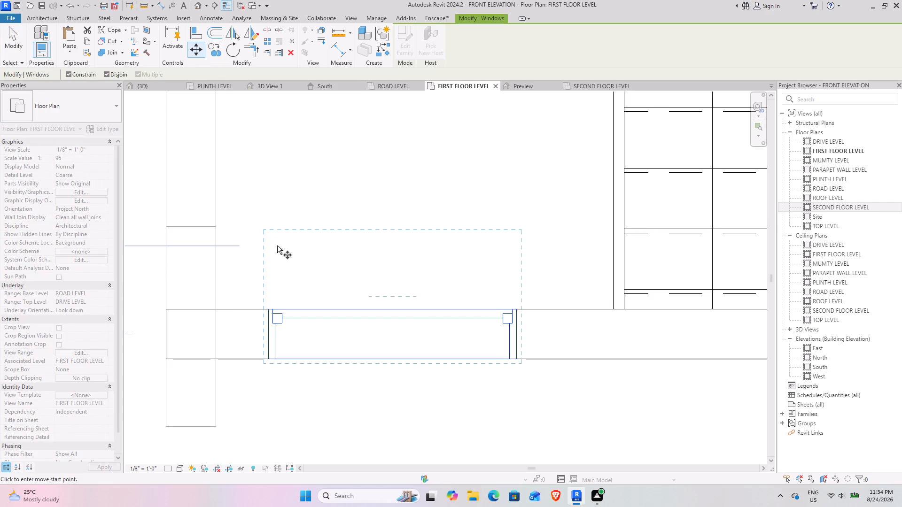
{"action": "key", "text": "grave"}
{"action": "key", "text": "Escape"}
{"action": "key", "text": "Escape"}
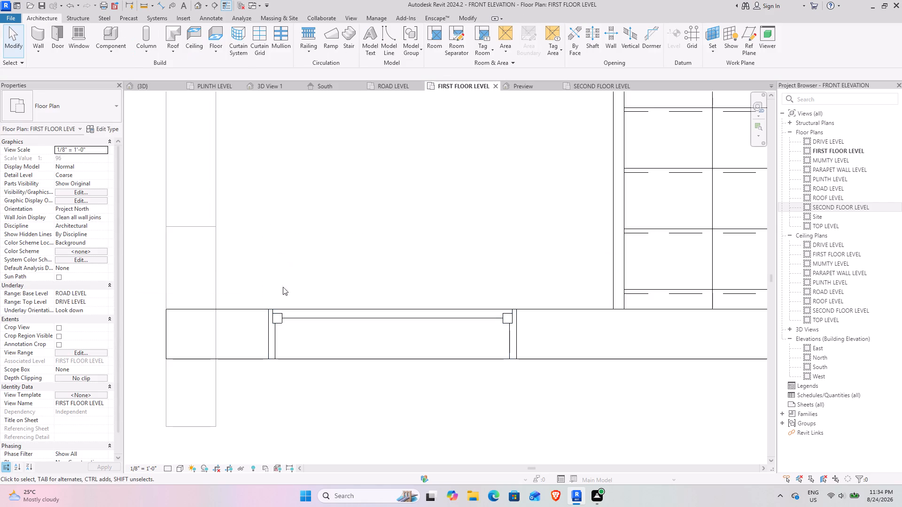
Check the placed window's width between its two side edges with a temporary aligned dimension.
{"action": "left_click", "coordinate": [164, 10]}
{"action": "left_click", "coordinate": [267, 341]}
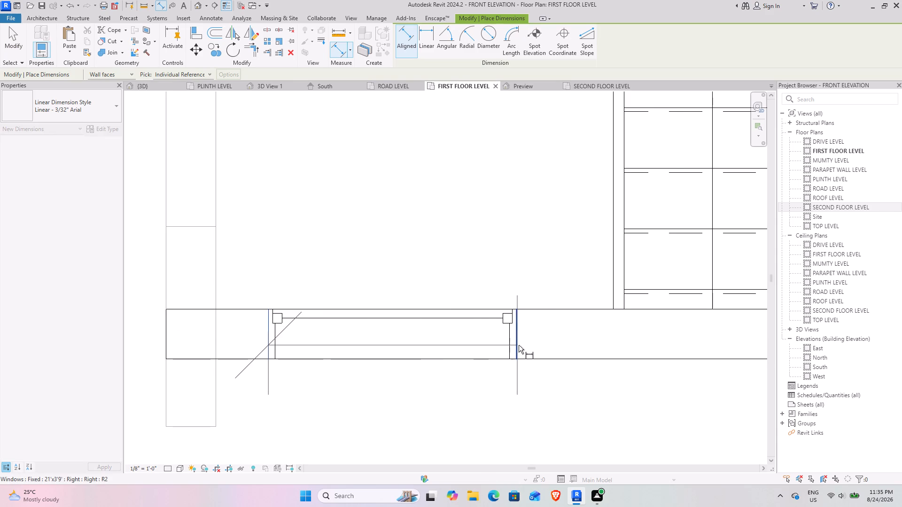
{"action": "left_click", "coordinate": [513, 342]}
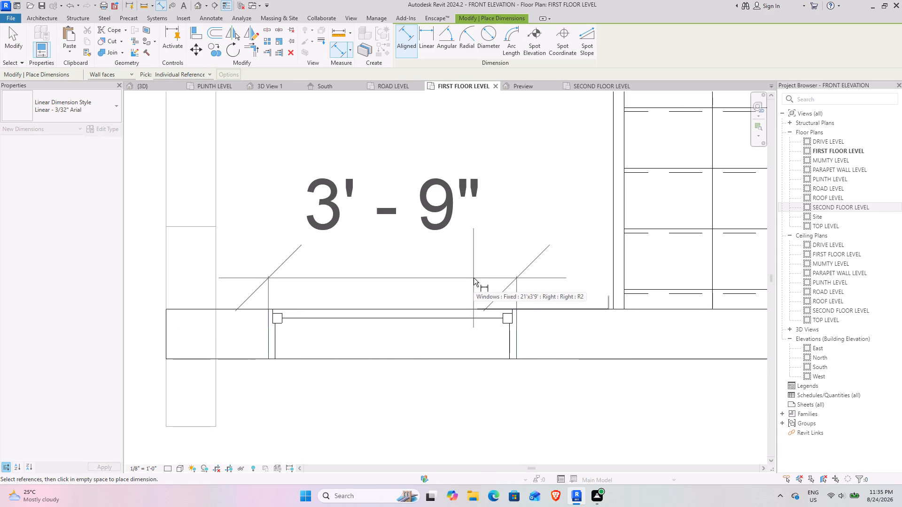
{"action": "key", "text": "Escape"}
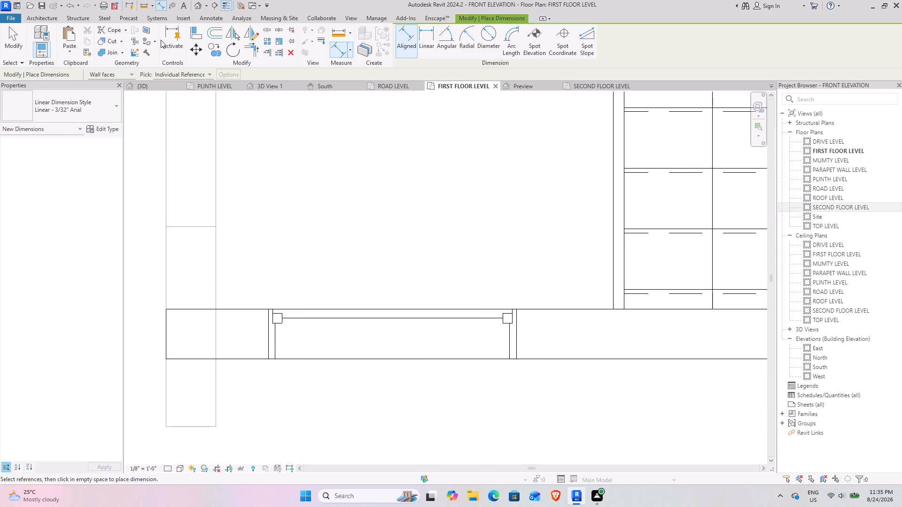
{"action": "key", "text": "Escape"}
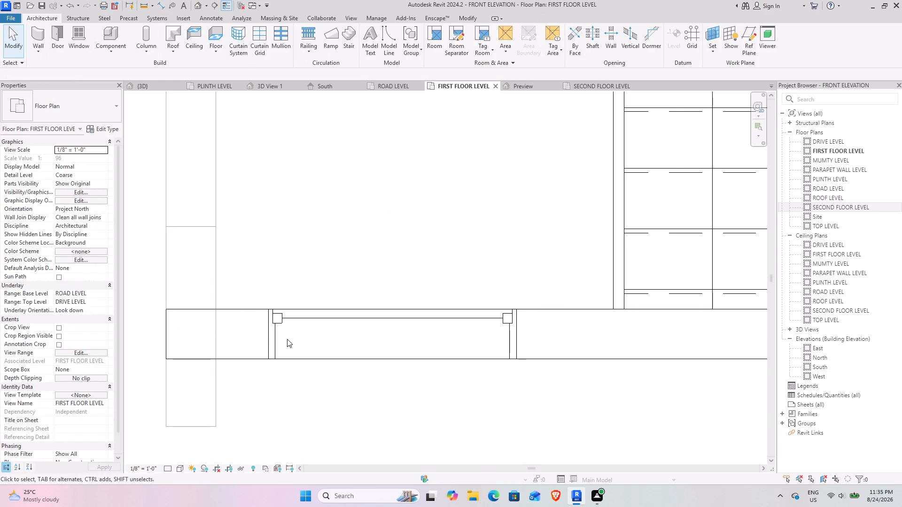
Move the 21'x3'9' window along the stair-side front wall so its near edge sits 1'-1.5" from the wall's outer end.
{"action": "left_click", "coordinate": [278, 326]}
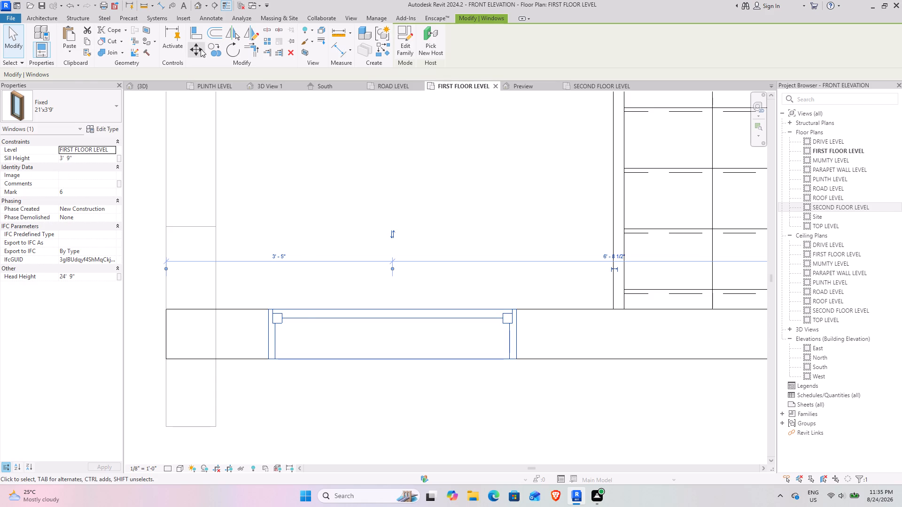
{"action": "left_click", "coordinate": [201, 49]}
{"action": "left_click", "coordinate": [270, 356]}
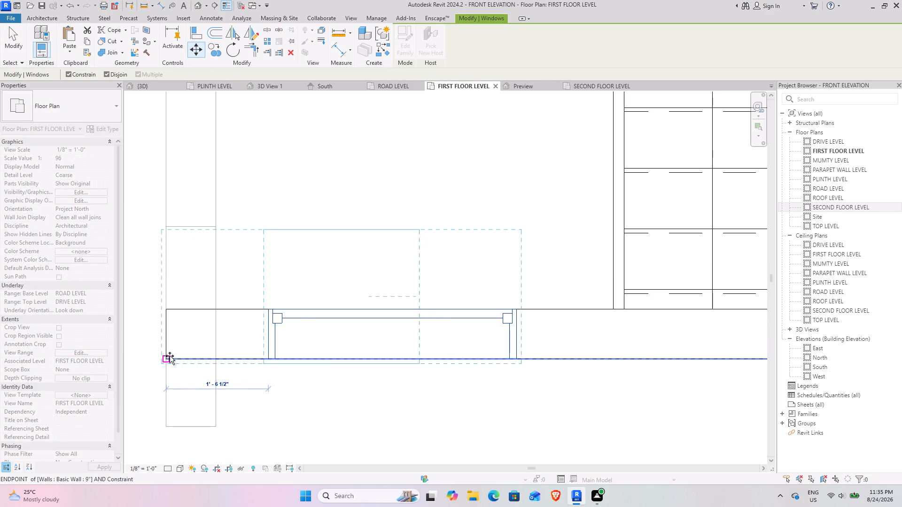
{"action": "left_click", "coordinate": [168, 358]}
{"action": "left_click", "coordinate": [194, 51]}
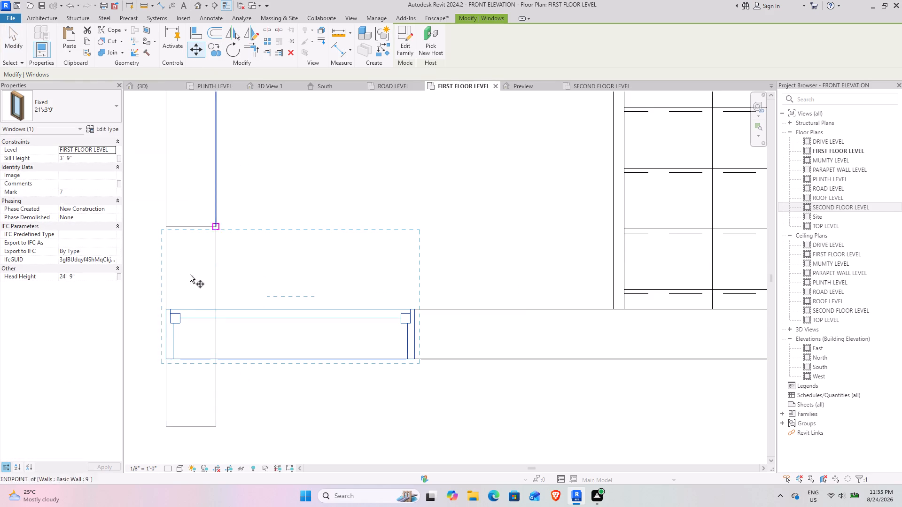
{"action": "left_click", "coordinate": [167, 357]}
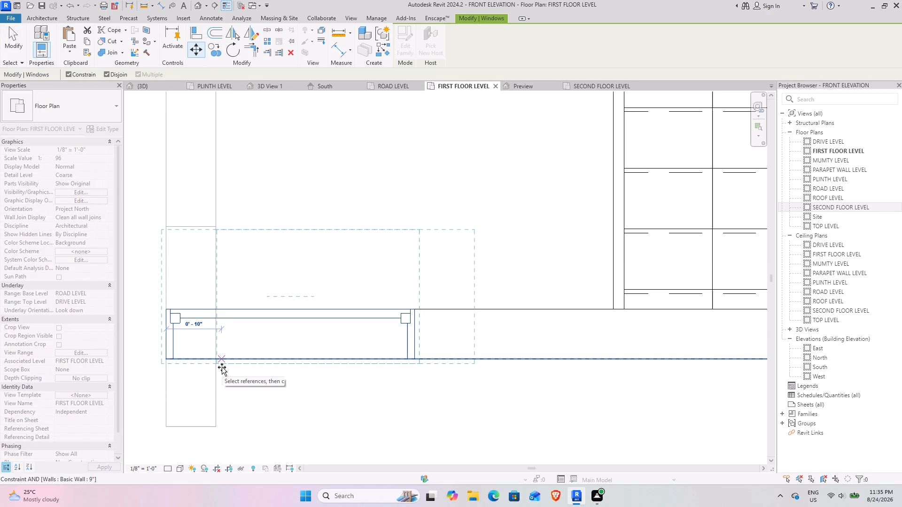
{"action": "type", "text": "1'1.5"}
{"action": "key", "text": "Return"}
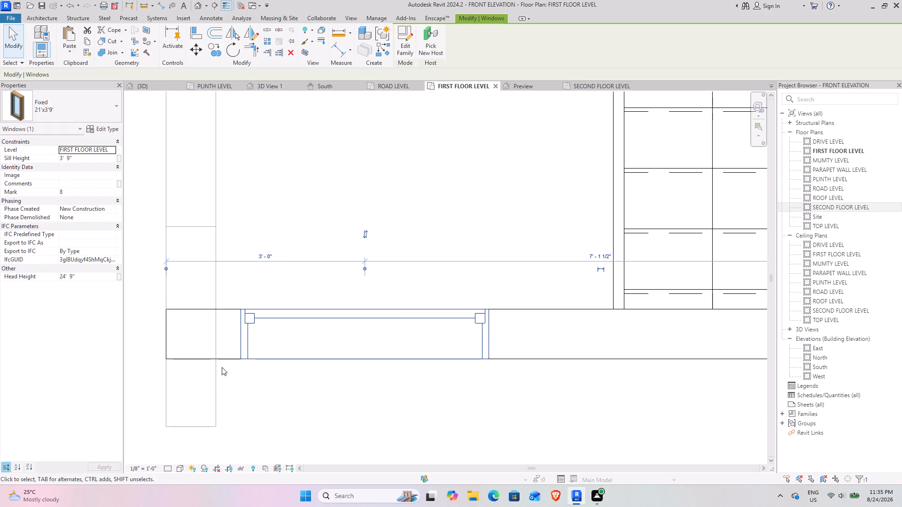
{"action": "key", "text": "Escape"}
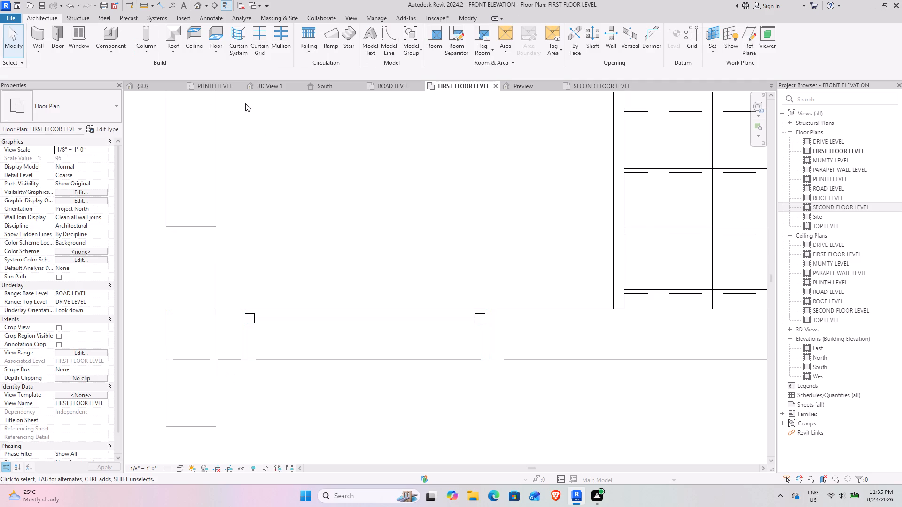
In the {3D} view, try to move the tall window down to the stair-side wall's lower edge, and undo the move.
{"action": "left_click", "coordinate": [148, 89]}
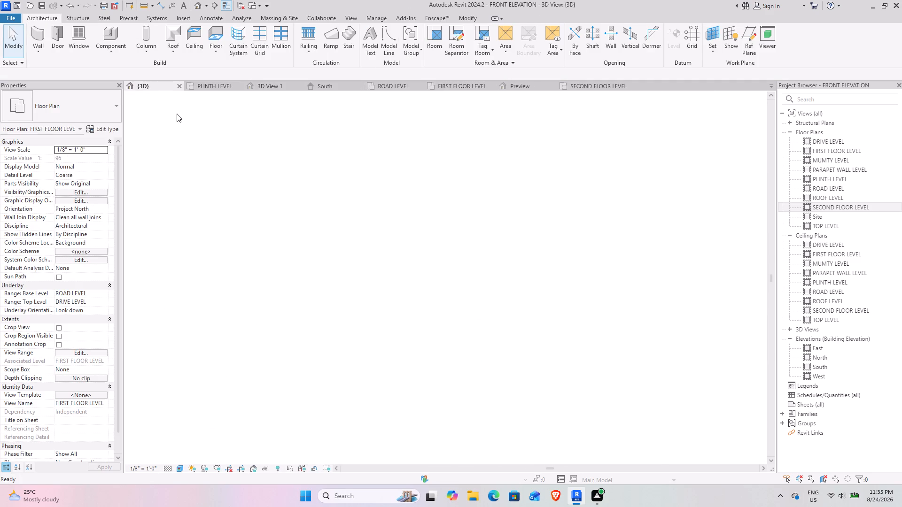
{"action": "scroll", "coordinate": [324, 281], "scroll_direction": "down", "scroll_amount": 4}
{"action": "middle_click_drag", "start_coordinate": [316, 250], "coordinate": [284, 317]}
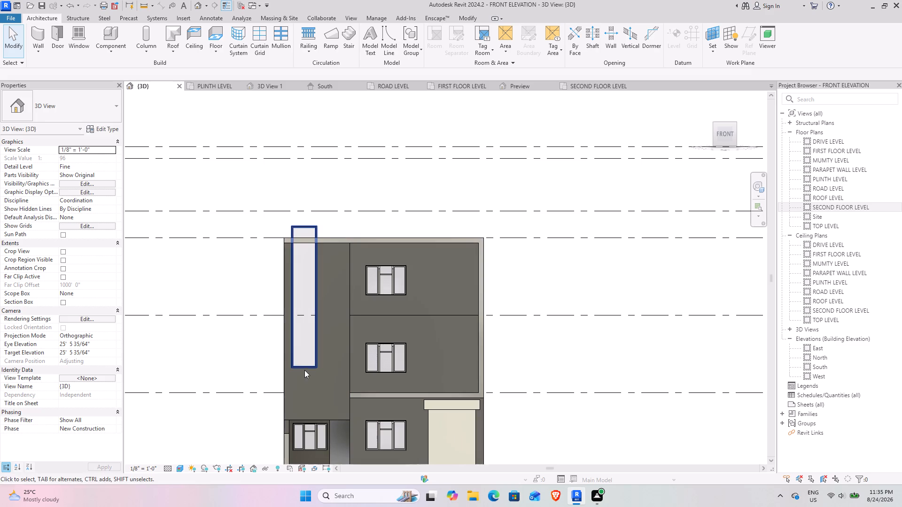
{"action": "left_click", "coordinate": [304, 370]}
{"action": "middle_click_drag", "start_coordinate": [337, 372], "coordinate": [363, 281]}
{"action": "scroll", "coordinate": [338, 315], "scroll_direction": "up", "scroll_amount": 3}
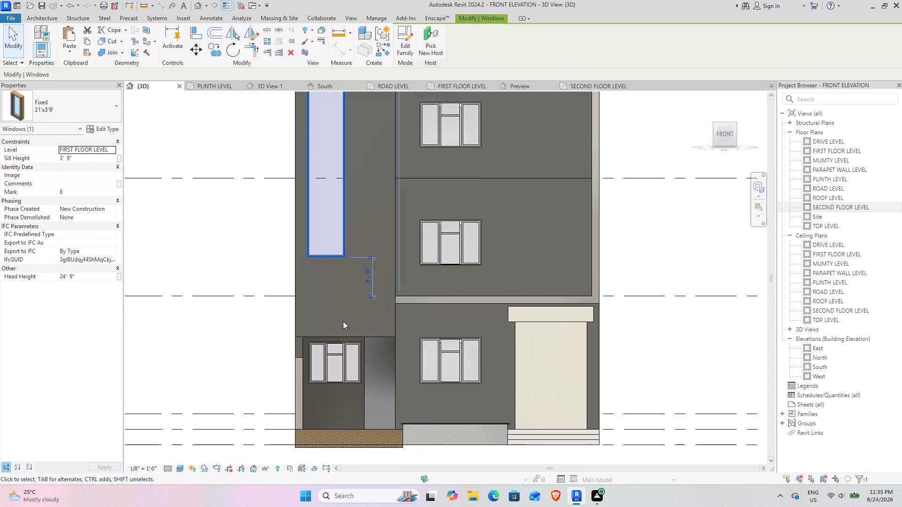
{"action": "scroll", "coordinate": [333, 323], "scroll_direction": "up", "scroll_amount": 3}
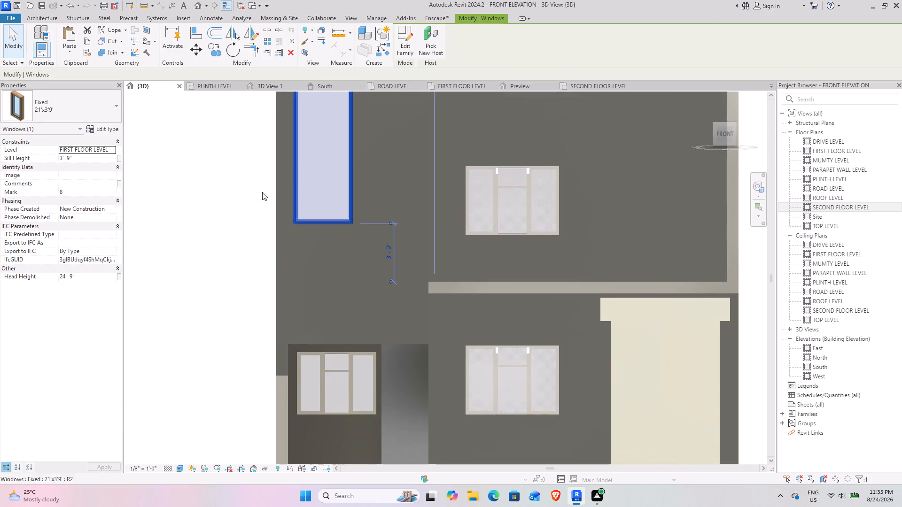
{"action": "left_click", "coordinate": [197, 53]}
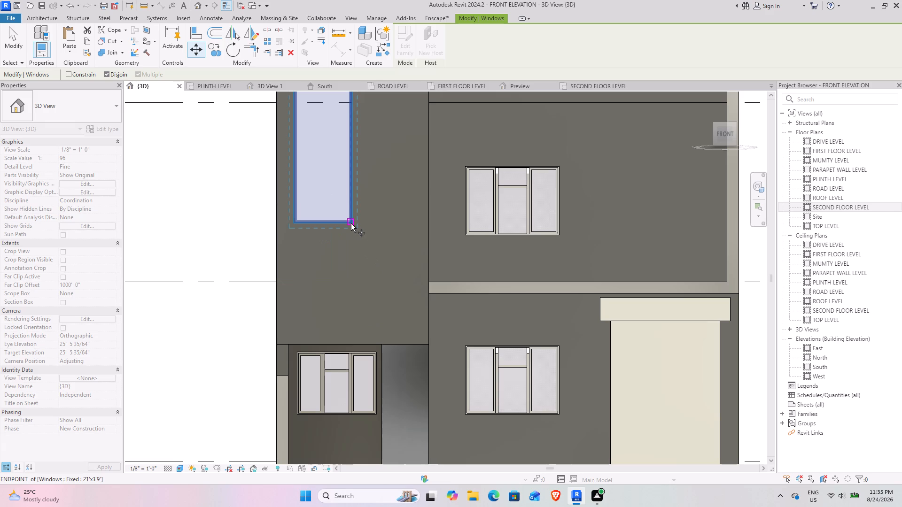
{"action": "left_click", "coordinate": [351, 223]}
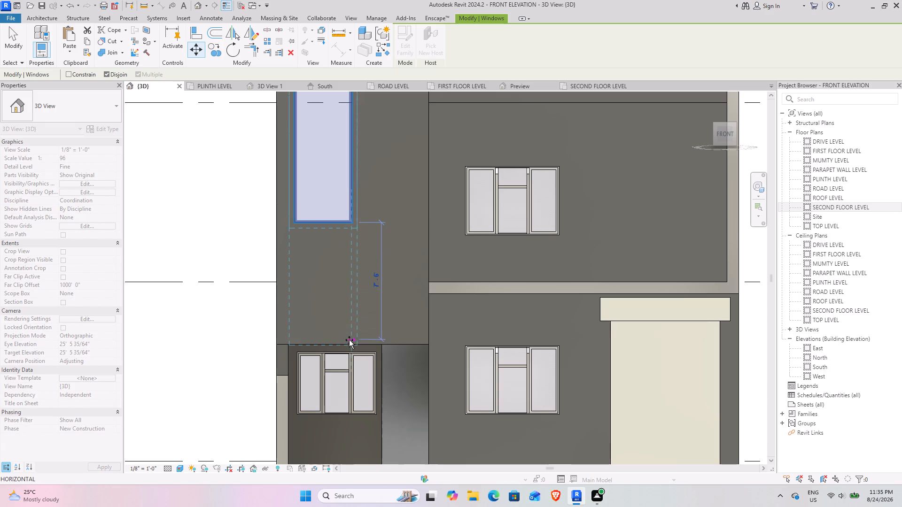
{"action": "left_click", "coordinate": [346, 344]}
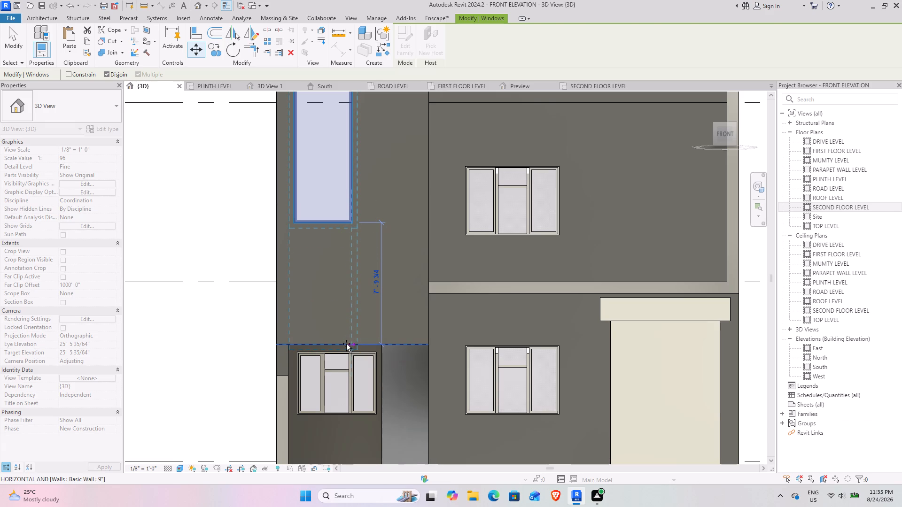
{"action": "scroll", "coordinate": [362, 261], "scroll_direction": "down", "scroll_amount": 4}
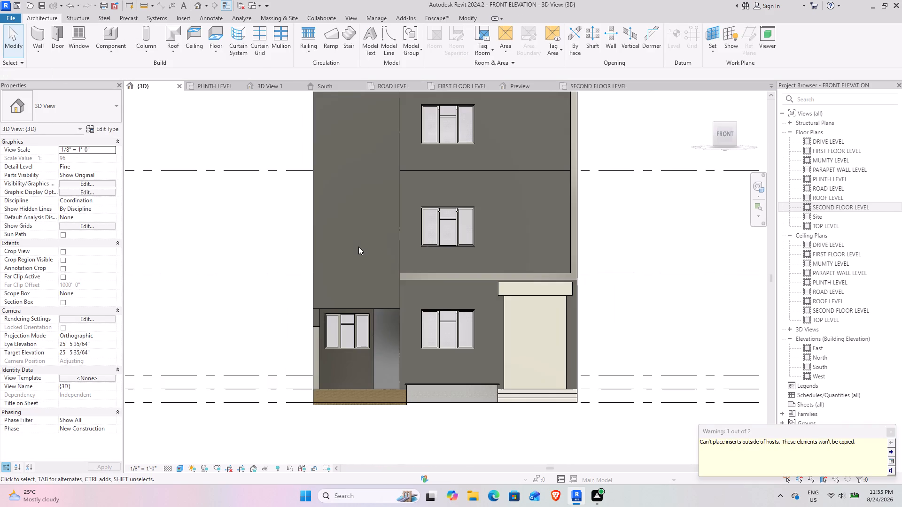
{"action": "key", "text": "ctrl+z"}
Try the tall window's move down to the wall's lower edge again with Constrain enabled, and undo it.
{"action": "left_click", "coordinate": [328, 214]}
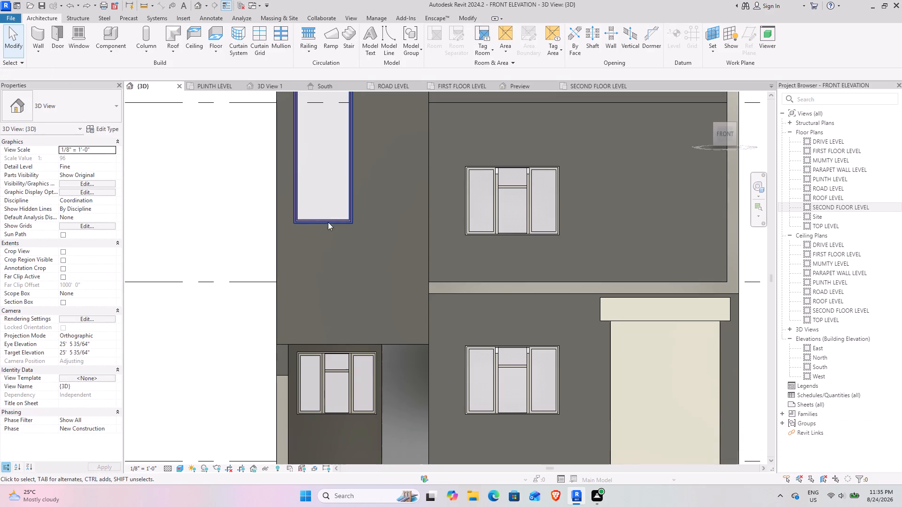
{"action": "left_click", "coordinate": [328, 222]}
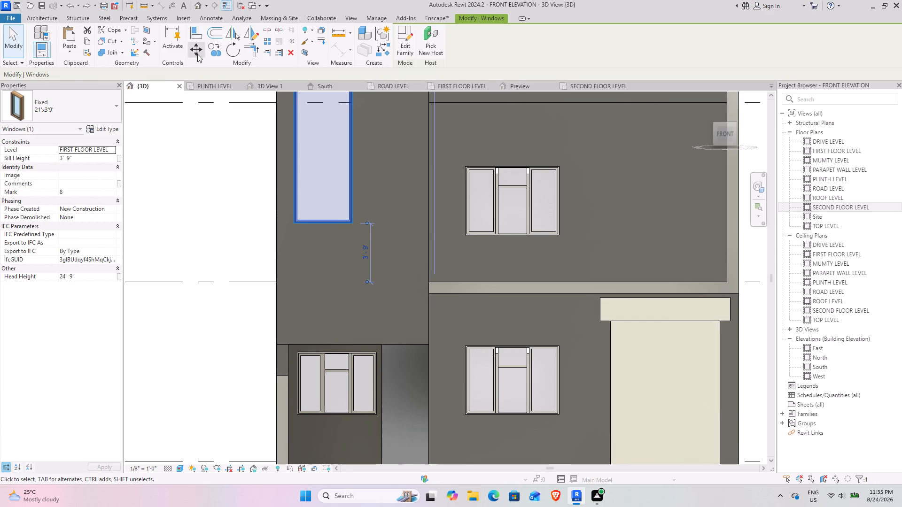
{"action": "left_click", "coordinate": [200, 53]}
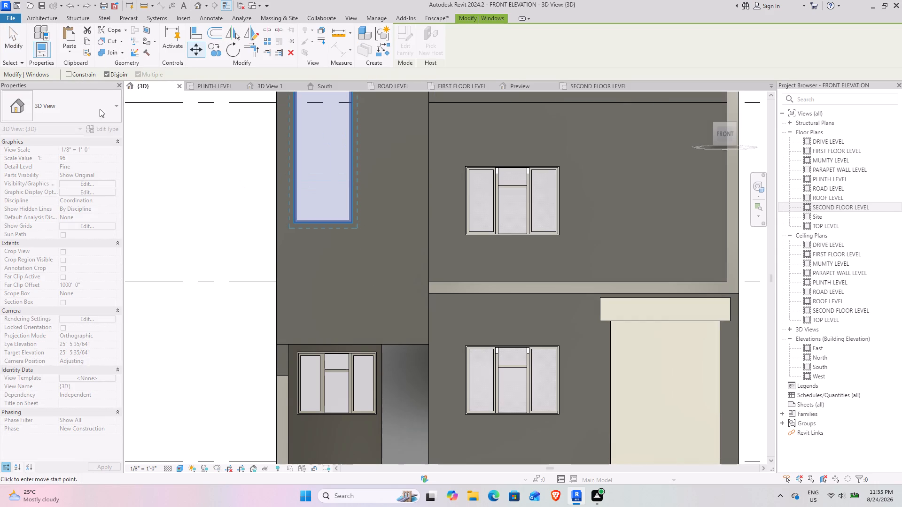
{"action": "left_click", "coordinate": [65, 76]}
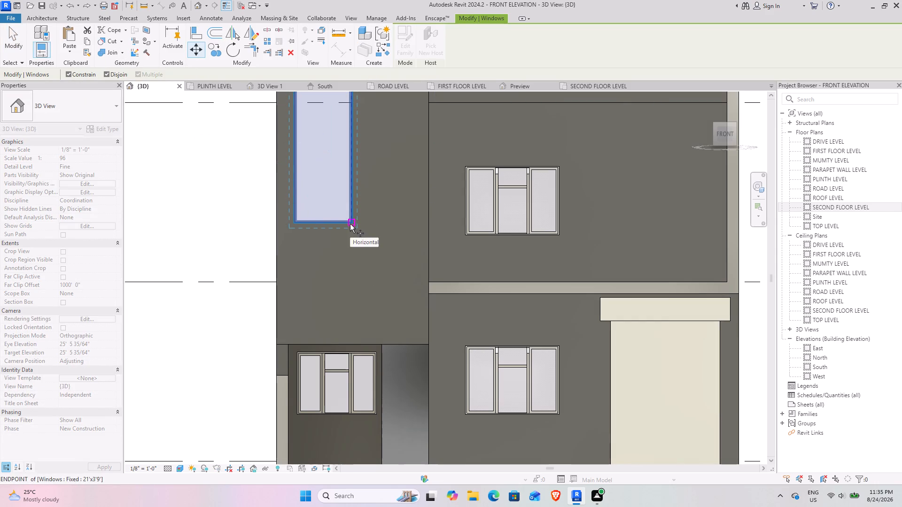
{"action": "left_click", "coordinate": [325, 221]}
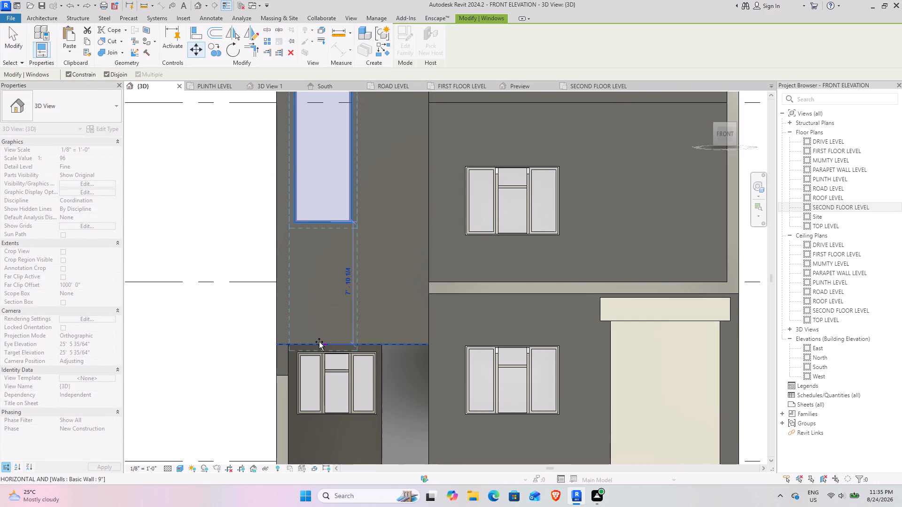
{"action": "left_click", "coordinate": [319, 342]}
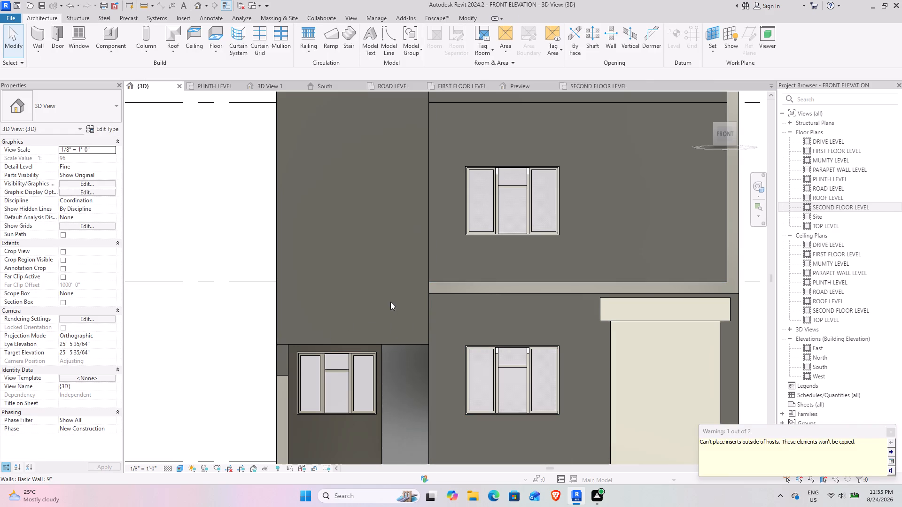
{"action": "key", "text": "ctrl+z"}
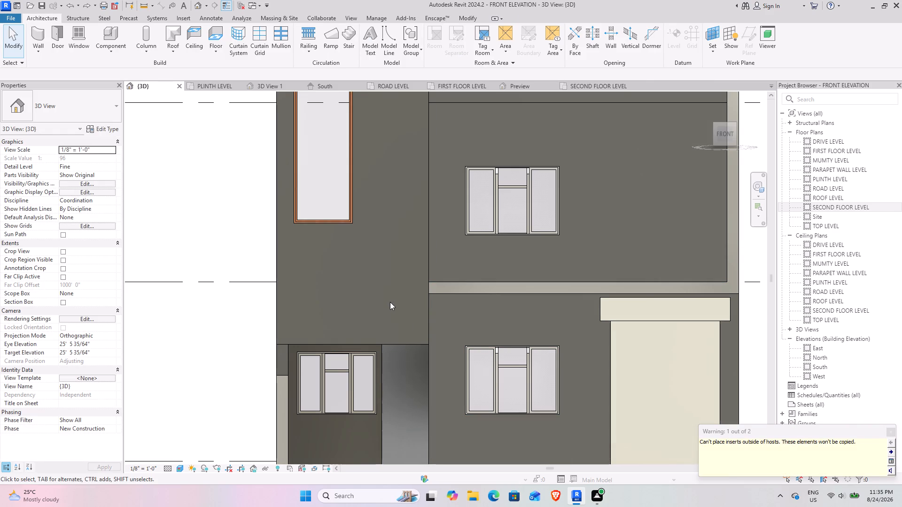
Move the tall window down to just above the stair-side wall's lower edge, with its sill about 7'-8" above PLINTH LEVEL.
{"action": "scroll", "coordinate": [317, 203], "scroll_direction": "down", "scroll_amount": 7}
{"action": "middle_click_drag", "start_coordinate": [316, 205], "coordinate": [325, 264]}
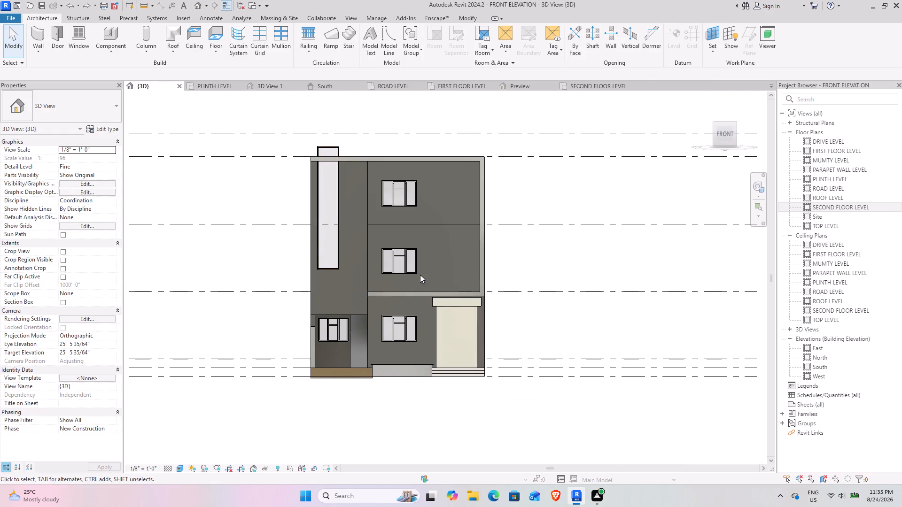
{"action": "left_click", "coordinate": [725, 124]}
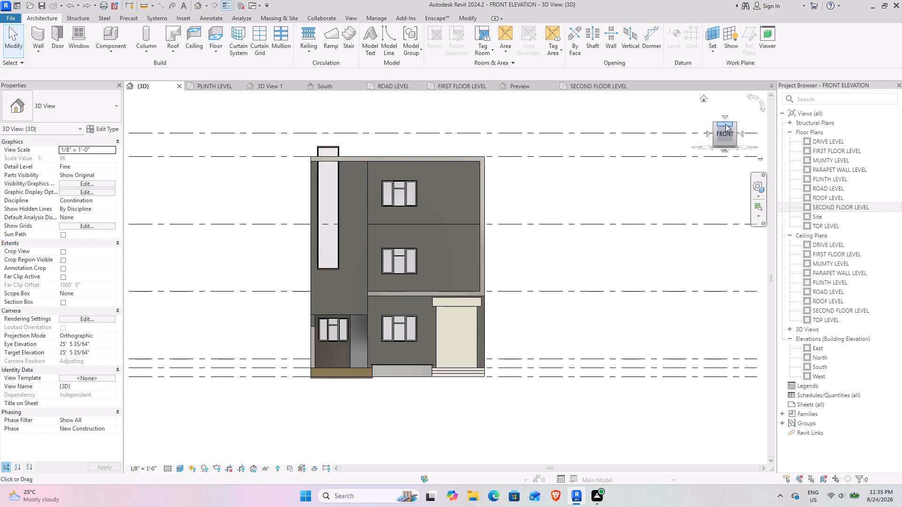
{"action": "left_click", "coordinate": [326, 264]}
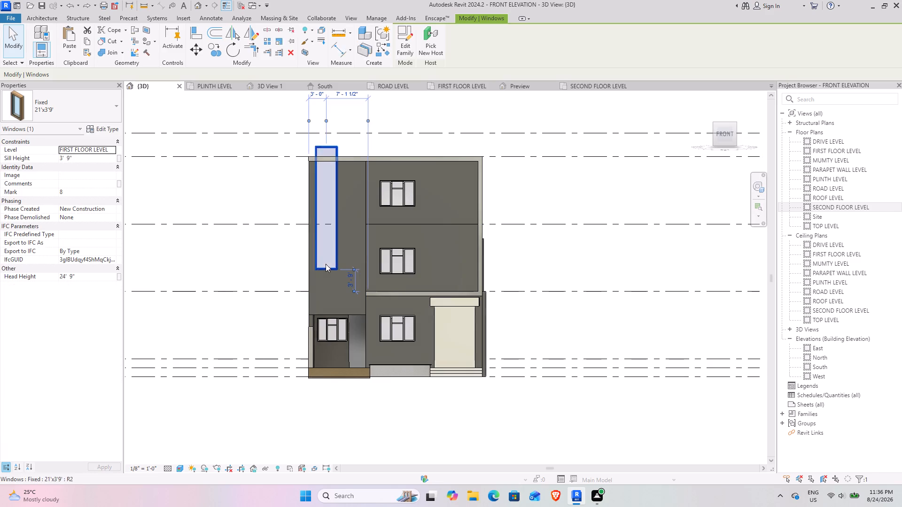
{"action": "scroll", "coordinate": [323, 255], "scroll_direction": "up", "scroll_amount": 4}
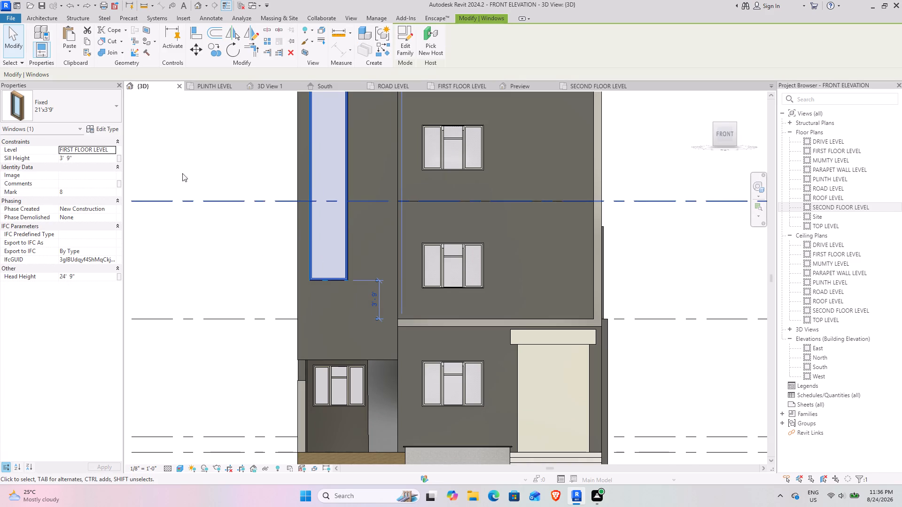
{"action": "left_click", "coordinate": [195, 47]}
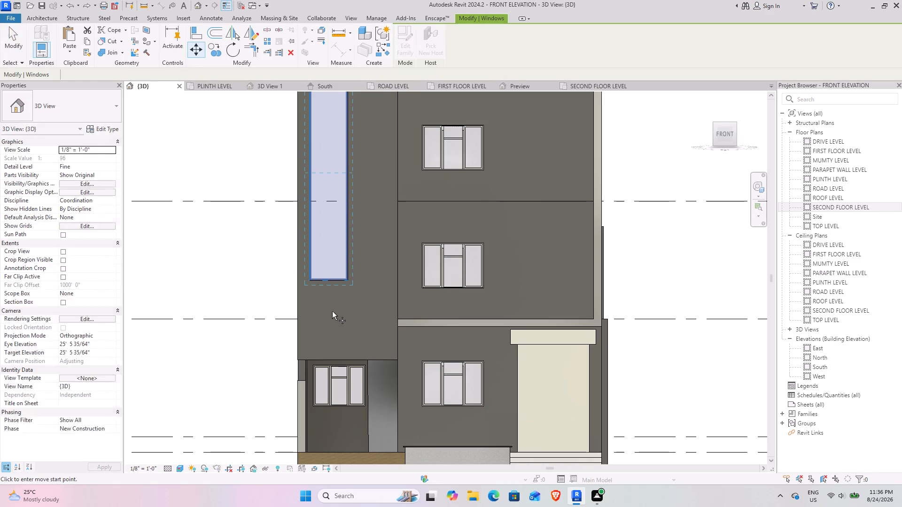
{"action": "left_click", "coordinate": [327, 284]}
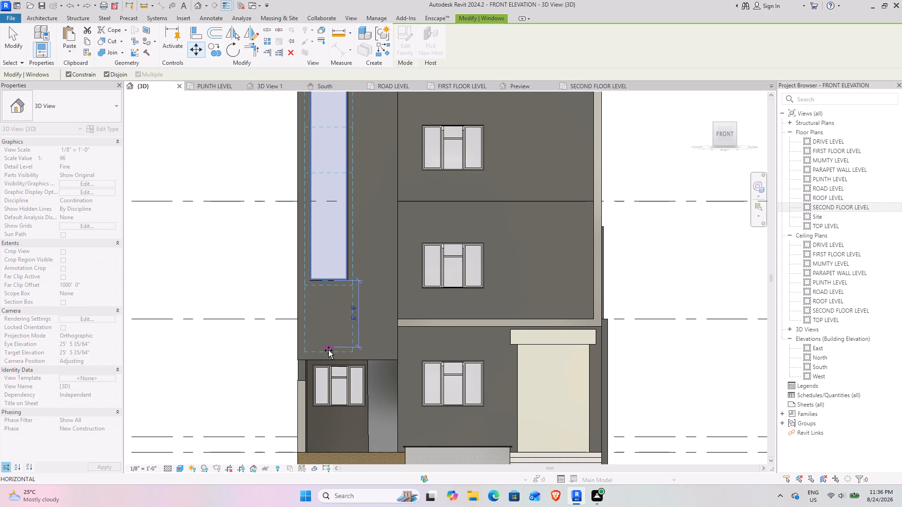
{"action": "scroll", "coordinate": [328, 350], "scroll_direction": "up", "scroll_amount": 11}
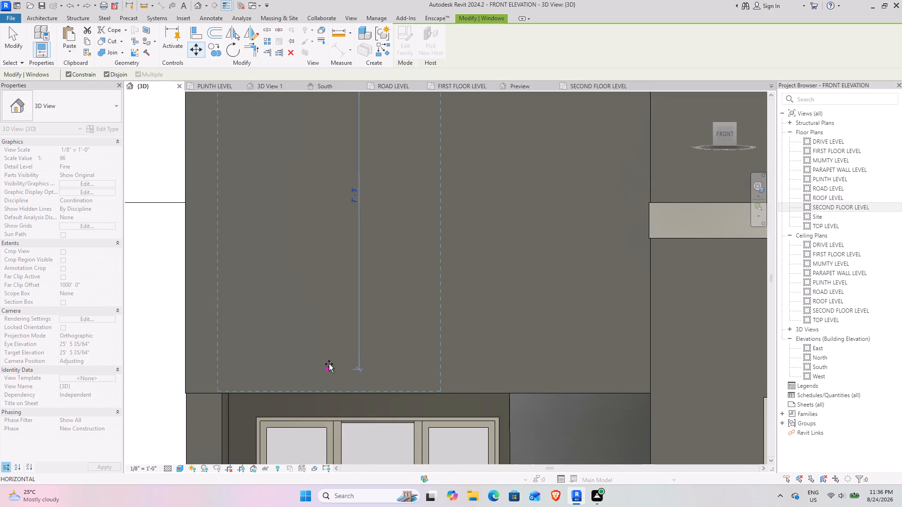
{"action": "left_click", "coordinate": [330, 366]}
{"action": "scroll", "coordinate": [324, 315], "scroll_direction": "down", "scroll_amount": 4}
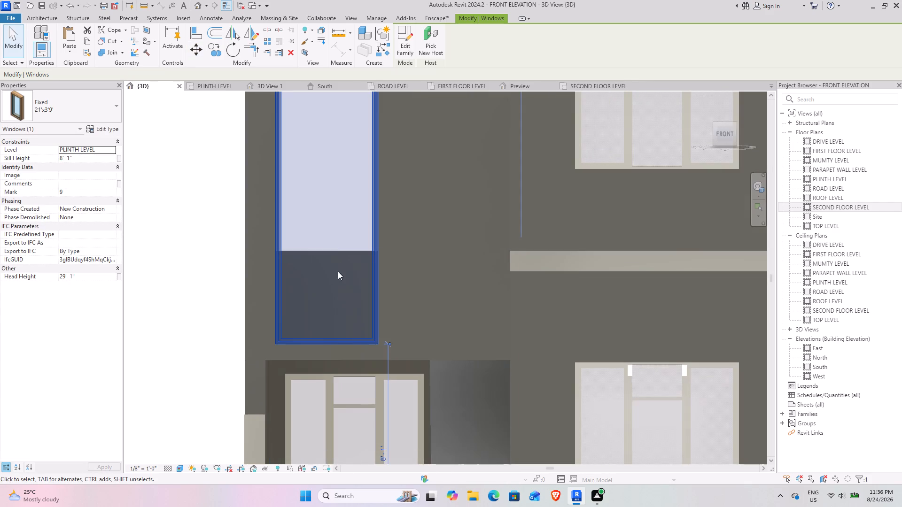
{"action": "scroll", "coordinate": [342, 347], "scroll_direction": "up", "scroll_amount": 3}
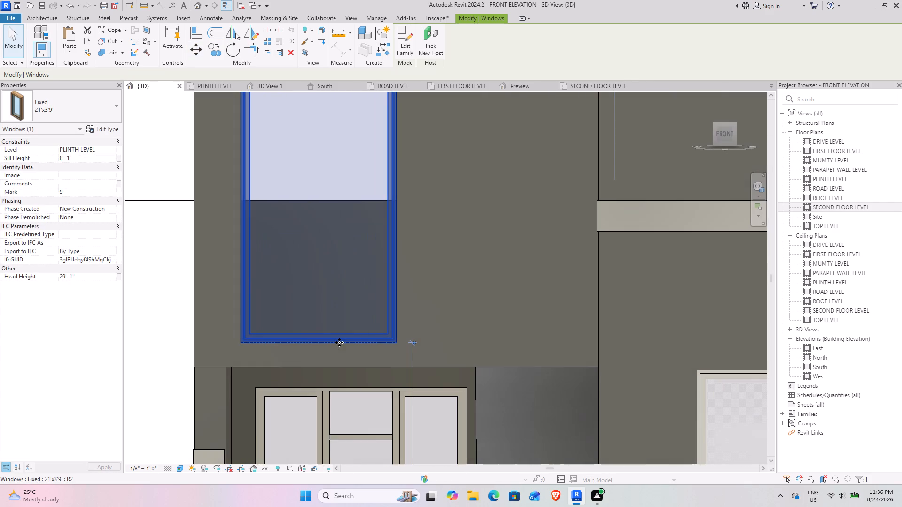
{"action": "left_click_drag", "start_coordinate": [339, 342], "coordinate": [336, 359]}
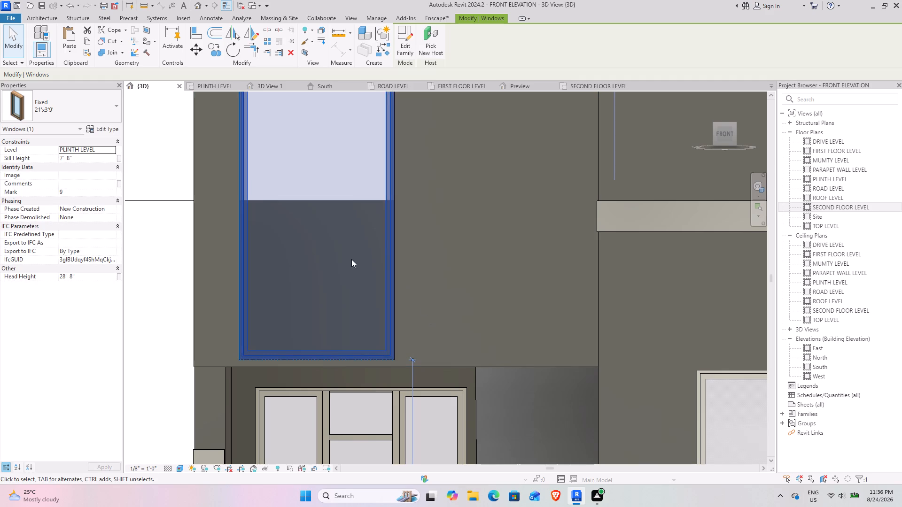
Move the tall window vertically up the stair-side wall by 3'.
{"action": "left_click", "coordinate": [197, 48]}
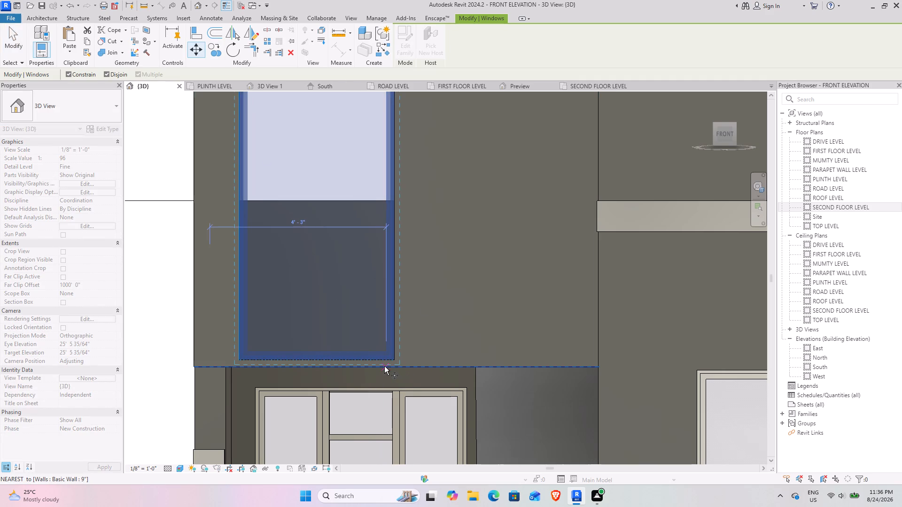
{"action": "left_click", "coordinate": [384, 366]}
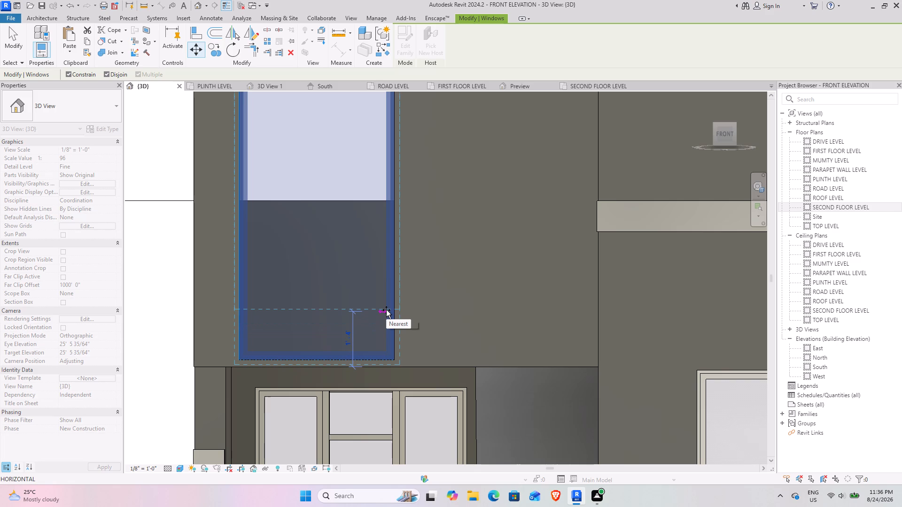
{"action": "type", "text": "3'"}
{"action": "key", "text": "Return"}
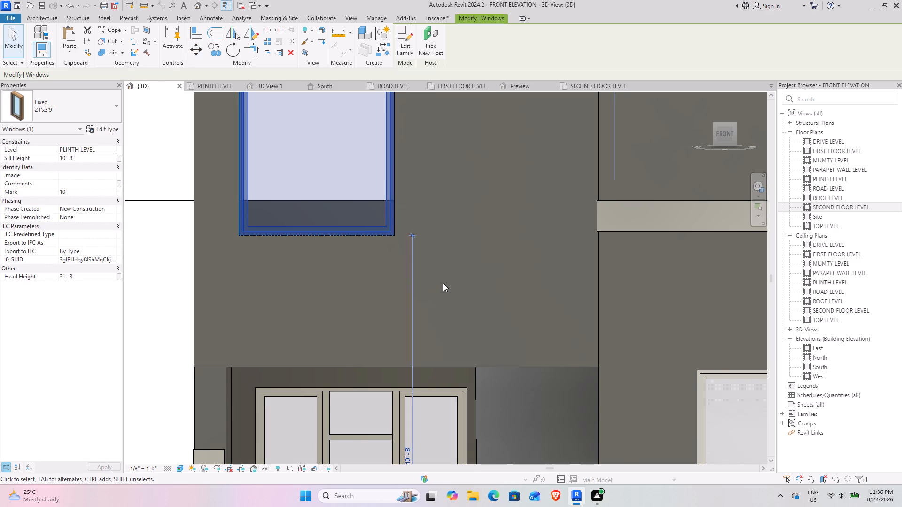
{"action": "key", "text": "Escape"}
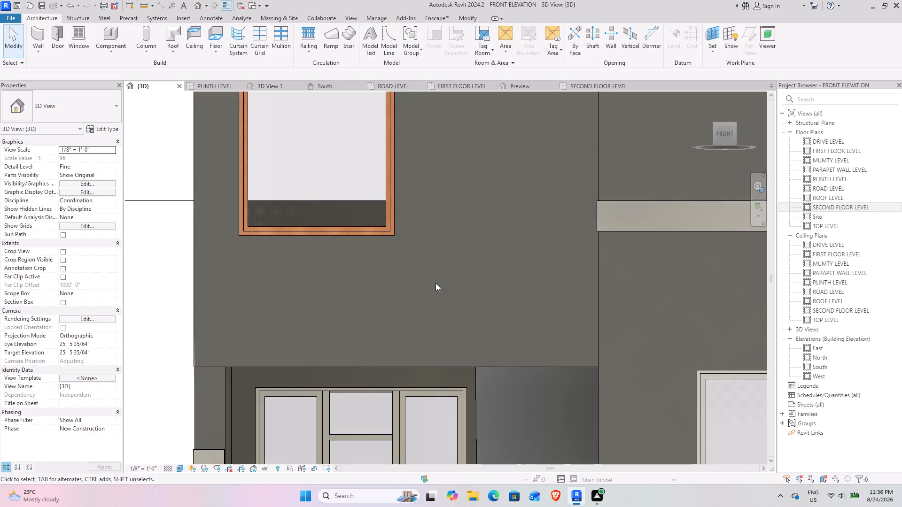
Raise the top of the first-floor side wall behind the tall window to meet the wall above, giving an 11'-6" unconnected height.
{"action": "scroll", "coordinate": [435, 283], "scroll_direction": "down", "scroll_amount": 11}
{"action": "middle_click_drag", "start_coordinate": [447, 240], "coordinate": [382, 383]}
{"action": "middle_click_drag", "start_coordinate": [381, 383], "coordinate": [380, 331]}
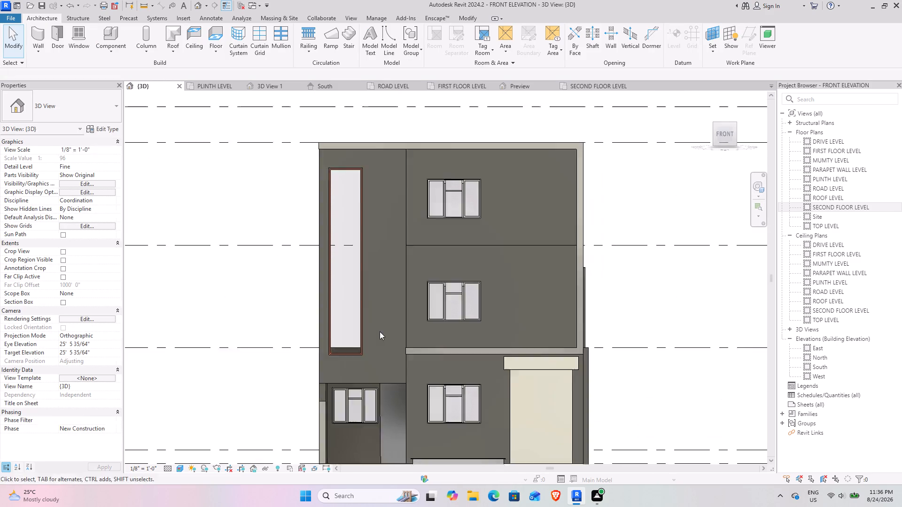
{"action": "scroll", "coordinate": [348, 326], "scroll_direction": "up", "scroll_amount": 3}
{"action": "scroll", "coordinate": [365, 347], "scroll_direction": "down", "scroll_amount": 3}
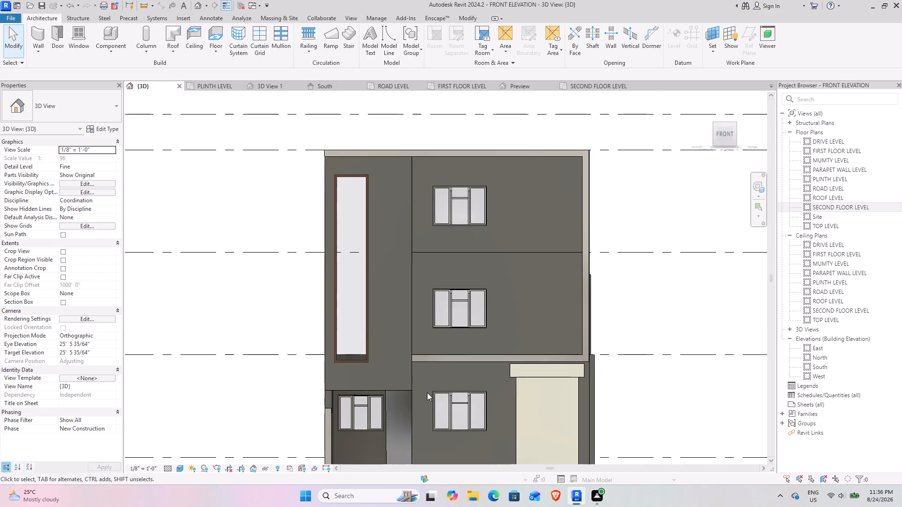
{"action": "middle_click_drag", "start_coordinate": [421, 371], "coordinate": [496, 357], "text": "shift"}
{"action": "middle_click_drag", "start_coordinate": [548, 359], "coordinate": [328, 390]}
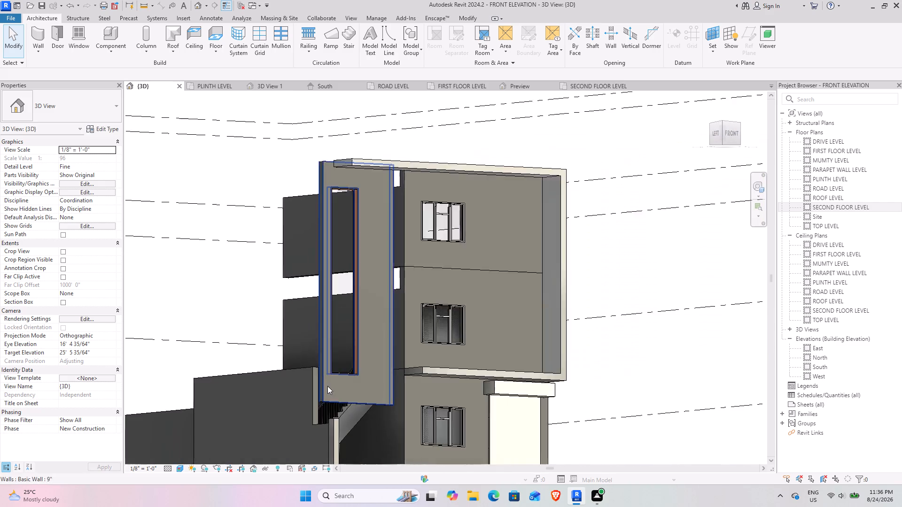
{"action": "middle_click_drag", "start_coordinate": [331, 387], "coordinate": [381, 415], "text": "shift"}
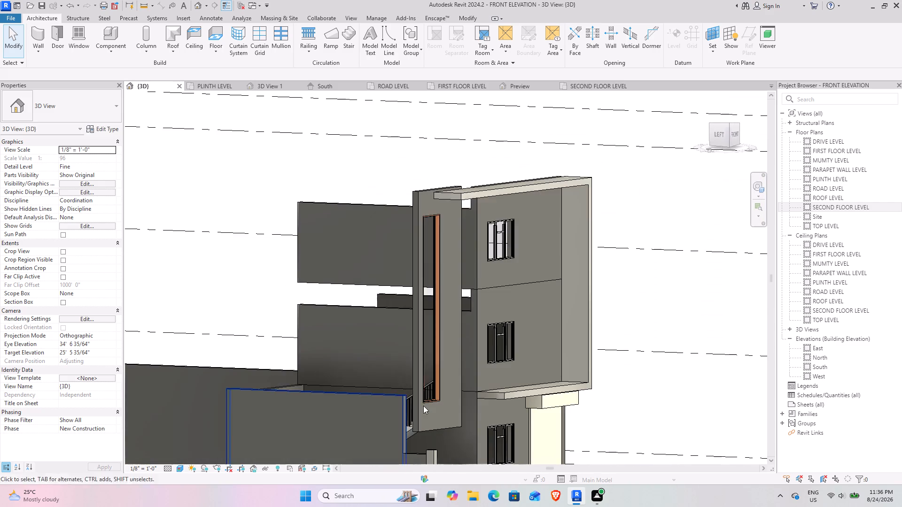
{"action": "middle_click_drag", "start_coordinate": [421, 405], "coordinate": [394, 408]}
{"action": "scroll", "coordinate": [431, 307], "scroll_direction": "up", "scroll_amount": 6}
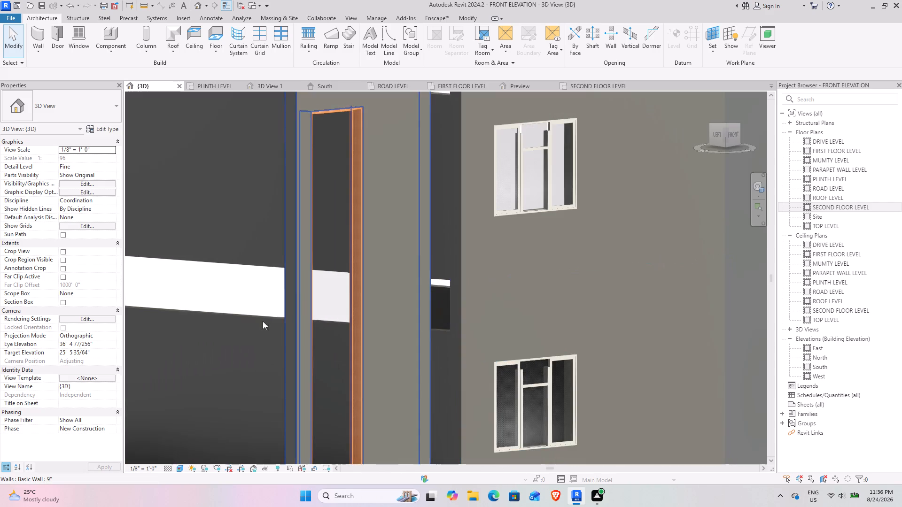
{"action": "left_click", "coordinate": [228, 315]}
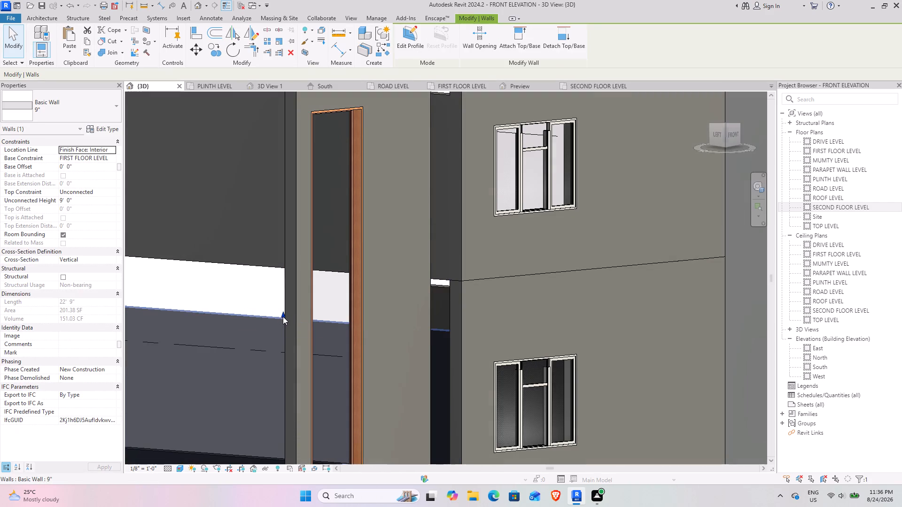
{"action": "left_click_drag", "start_coordinate": [283, 316], "coordinate": [283, 269]}
{"action": "scroll", "coordinate": [427, 321], "scroll_direction": "down", "scroll_amount": 4}
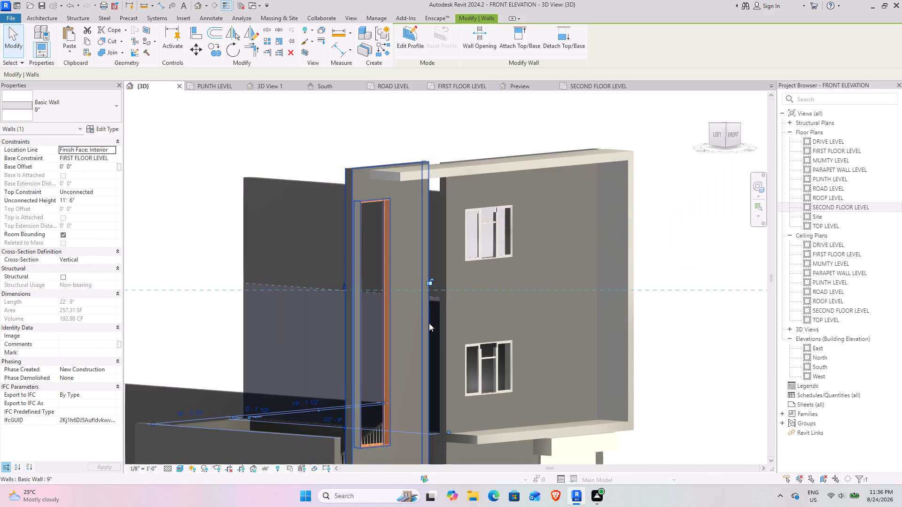
{"action": "middle_click_drag", "start_coordinate": [506, 347], "coordinate": [495, 353], "text": "shift"}
{"action": "left_click", "coordinate": [714, 346]}
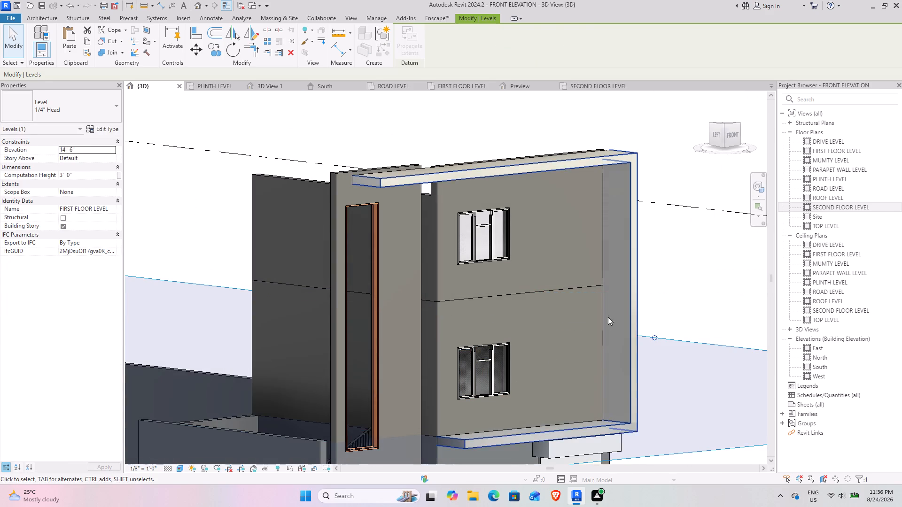
{"action": "left_click", "coordinate": [646, 283]}
Examine the front facade and the tall window from below, from an angle and from the front.
{"action": "middle_click_drag", "start_coordinate": [515, 332], "coordinate": [522, 270], "text": "shift"}
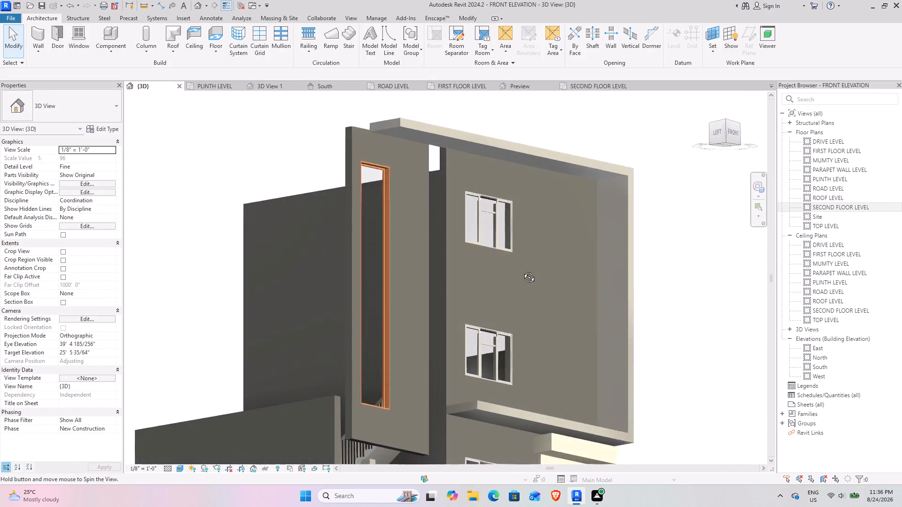
{"action": "middle_click_drag", "start_coordinate": [522, 270], "coordinate": [375, 365], "text": "shift"}
{"action": "scroll", "coordinate": [386, 354], "scroll_direction": "down", "scroll_amount": 4}
{"action": "middle_click_drag", "start_coordinate": [316, 370], "coordinate": [376, 353], "text": "shift"}
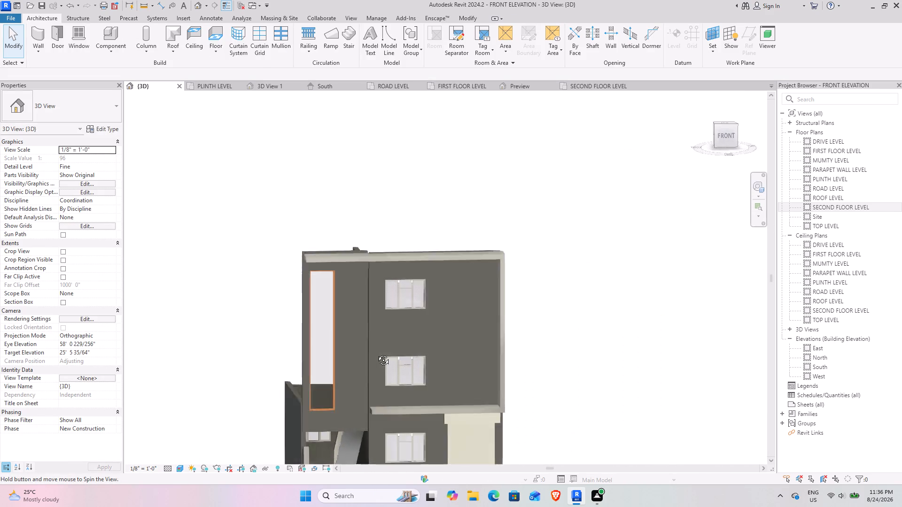
{"action": "middle_click_drag", "start_coordinate": [376, 353], "coordinate": [369, 326], "text": "shift"}
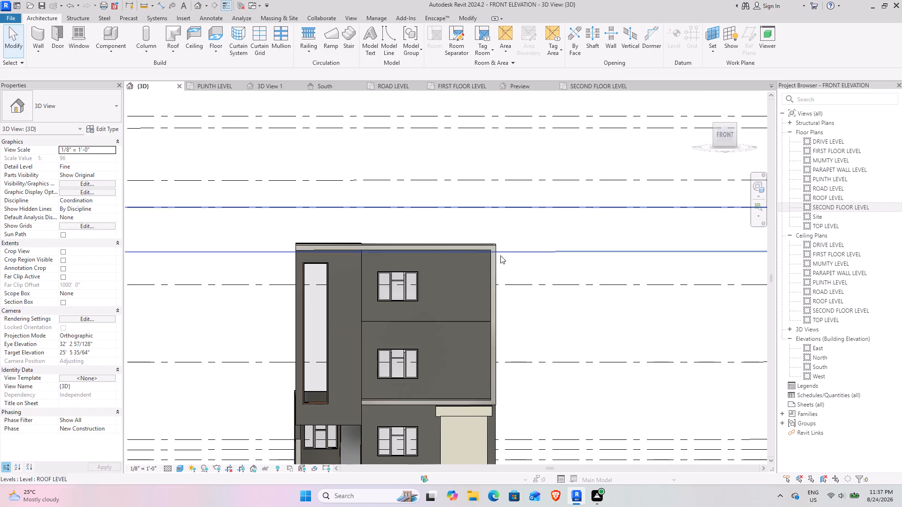
{"action": "scroll", "coordinate": [430, 365], "scroll_direction": "down", "scroll_amount": 2}
{"action": "scroll", "coordinate": [425, 366], "scroll_direction": "up", "scroll_amount": 2}
{"action": "middle_click_drag", "start_coordinate": [426, 383], "coordinate": [434, 397], "text": "shift"}
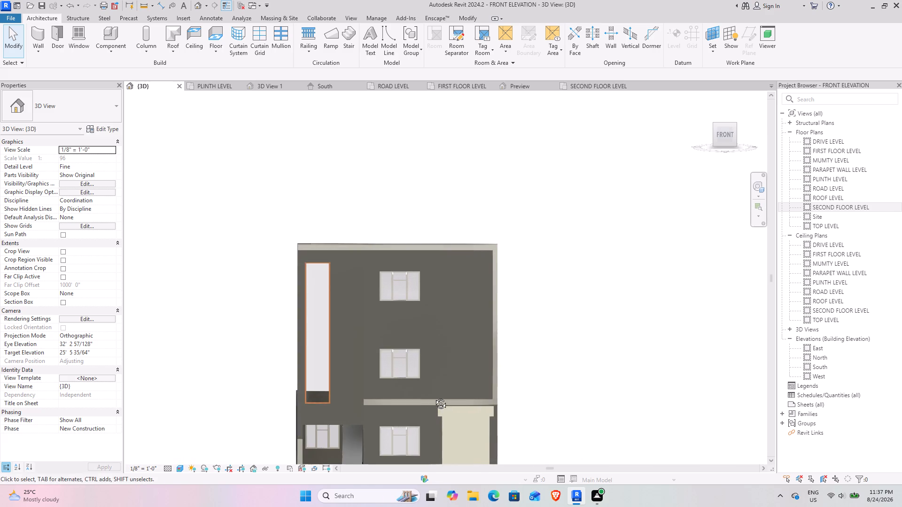
{"action": "middle_click_drag", "start_coordinate": [434, 397], "coordinate": [460, 455], "text": "shift"}
Start a new in-place component in the Generic Models category for the projecting frame's lower ledge.
{"action": "middle_click_drag", "start_coordinate": [460, 435], "coordinate": [423, 330]}
{"action": "scroll", "coordinate": [498, 275], "scroll_direction": "up", "scroll_amount": 3}
{"action": "scroll", "coordinate": [480, 342], "scroll_direction": "up", "scroll_amount": 2}
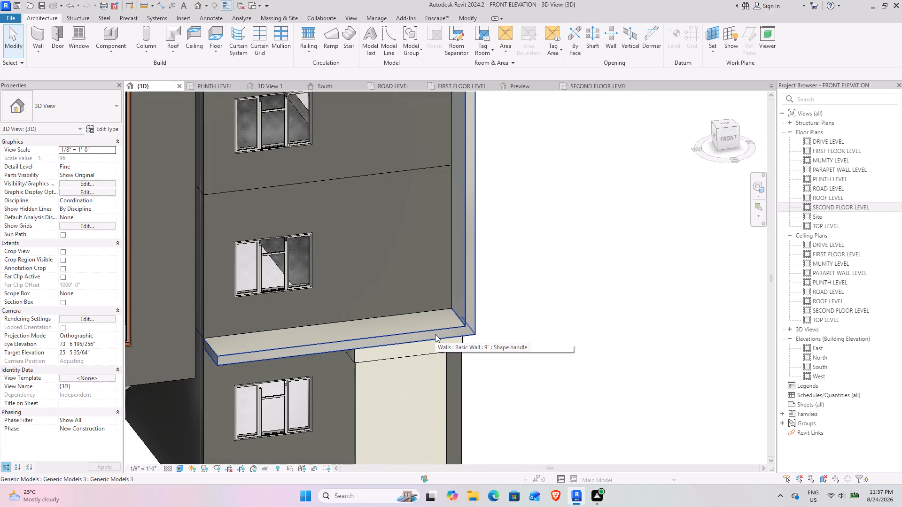
{"action": "middle_click_drag", "start_coordinate": [404, 336], "coordinate": [449, 370], "text": "shift"}
{"action": "scroll", "coordinate": [490, 251], "scroll_direction": "up", "scroll_amount": 3}
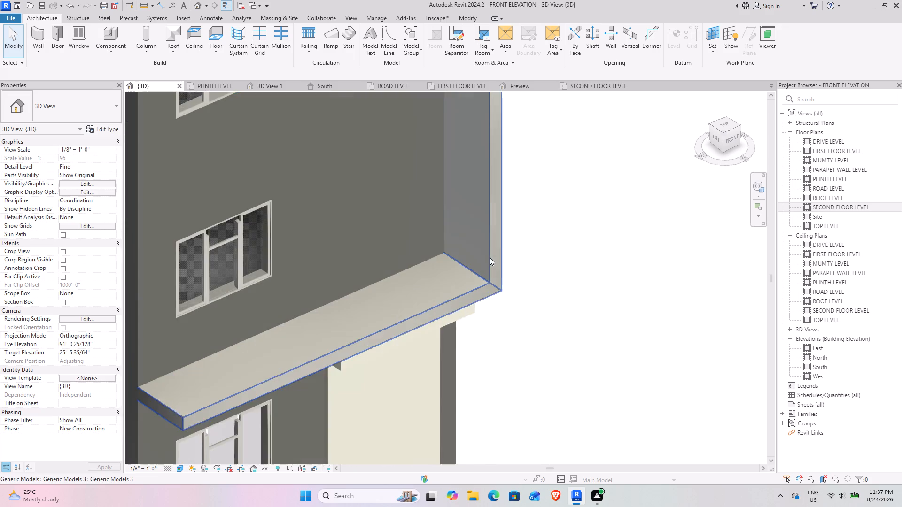
{"action": "scroll", "coordinate": [488, 278], "scroll_direction": "up", "scroll_amount": 3}
{"action": "middle_click_drag", "start_coordinate": [427, 300], "coordinate": [459, 294], "text": "shift"}
{"action": "middle_click_drag", "start_coordinate": [468, 303], "coordinate": [480, 330]}
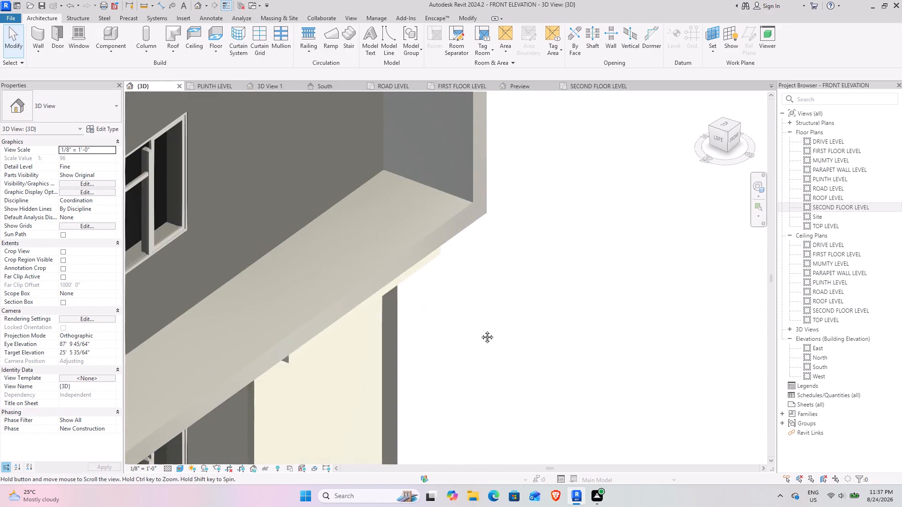
{"action": "middle_click_drag", "start_coordinate": [480, 330], "coordinate": [486, 384]}
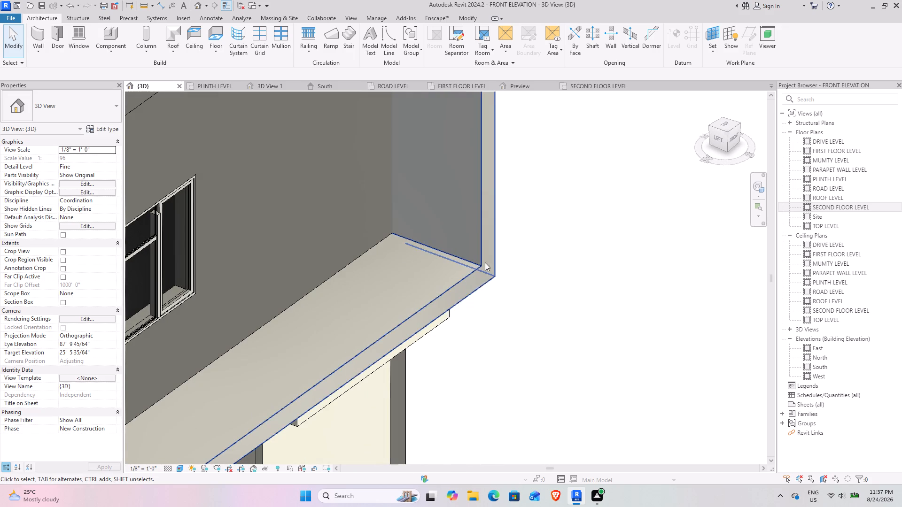
{"action": "left_click", "coordinate": [117, 35]}
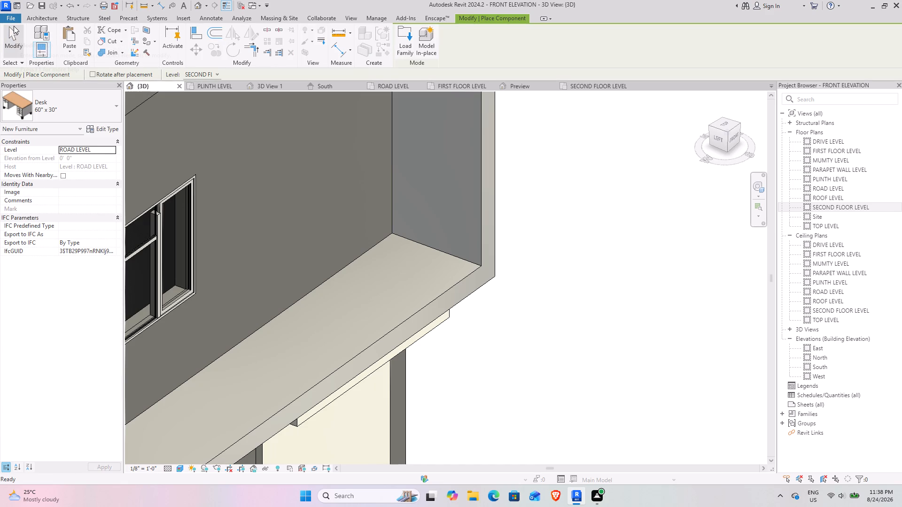
{"action": "left_click", "coordinate": [427, 37]}
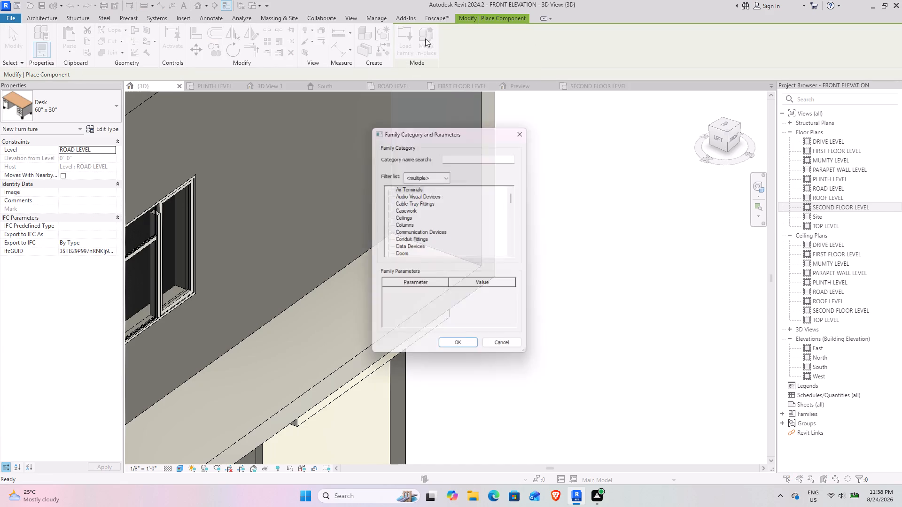
{"action": "left_click", "coordinate": [405, 212]}
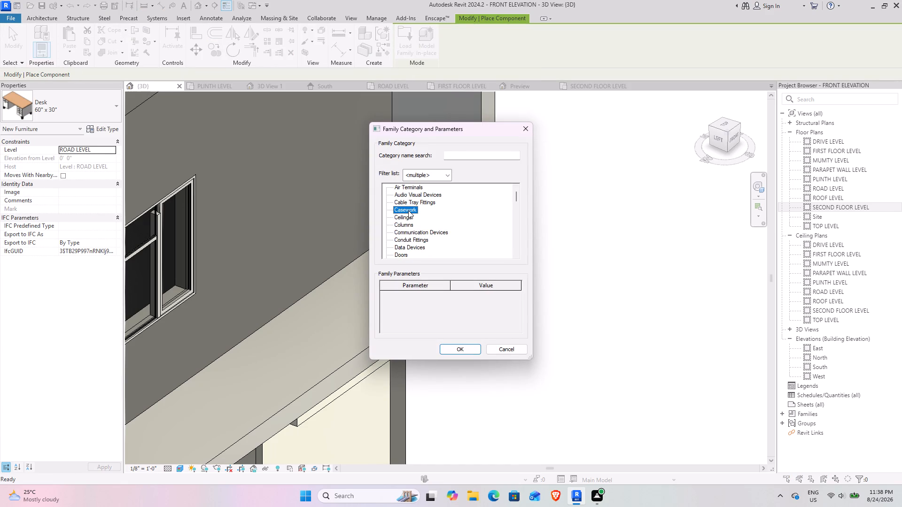
{"action": "key", "text": "g"}
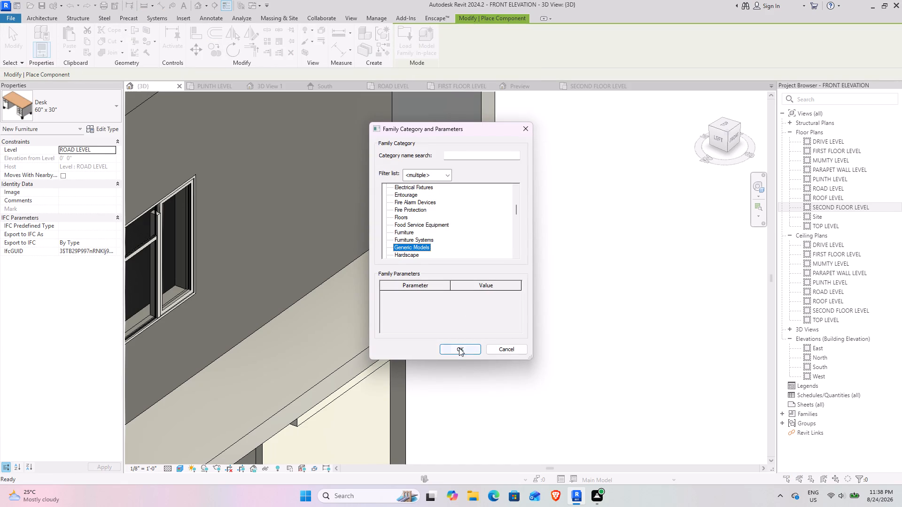
{"action": "left_click", "coordinate": [459, 348]}
{"action": "left_click", "coordinate": [450, 260]}
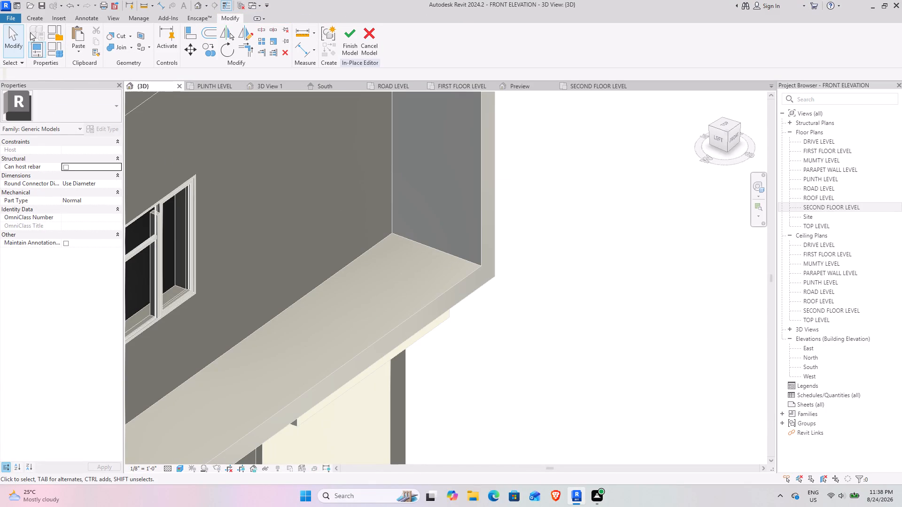
Start an extrusion and set its work plane to the top face of the projecting frame's lower ledge.
{"action": "left_click", "coordinate": [32, 16]}
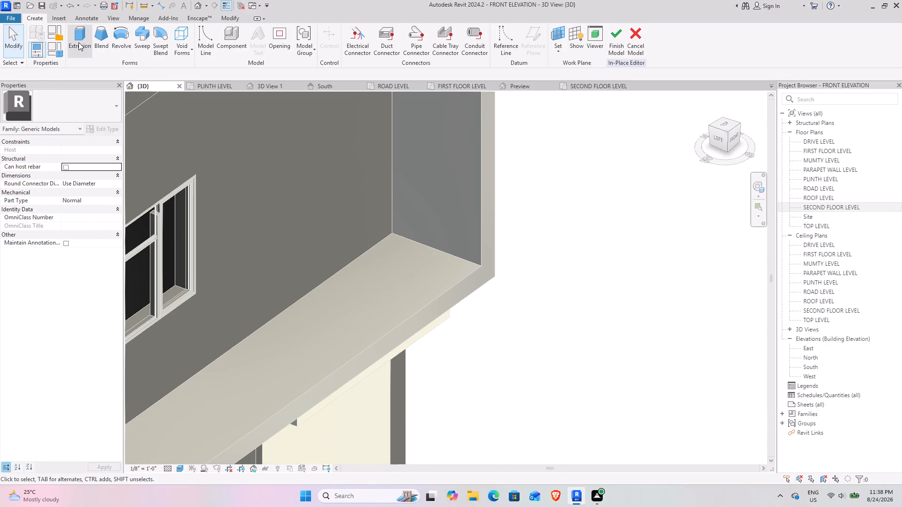
{"action": "left_click", "coordinate": [78, 42]}
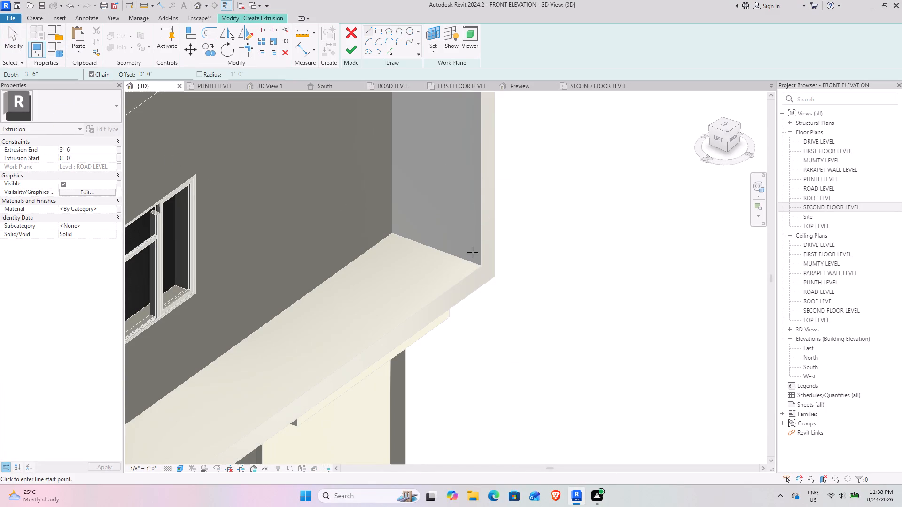
{"action": "left_click", "coordinate": [435, 44]}
{"action": "left_click", "coordinate": [450, 85]}
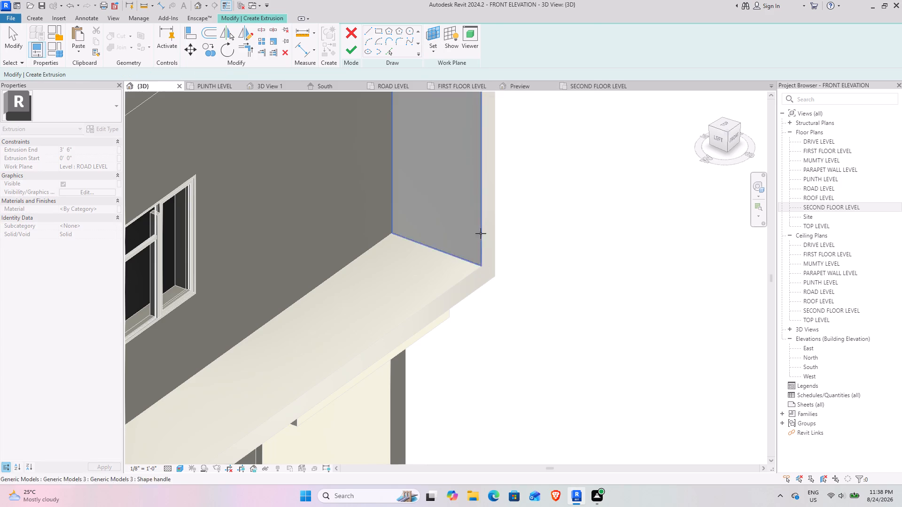
{"action": "left_click", "coordinate": [465, 274]}
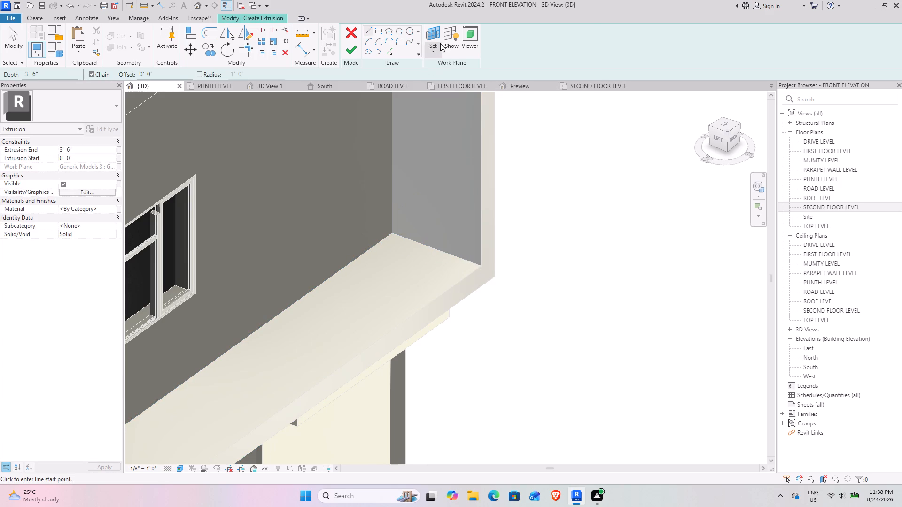
Sketch a 3'-1.5" line outward from the ledge's inner corner along the foot of the frame's vertical side.
{"action": "left_click", "coordinate": [481, 264]}
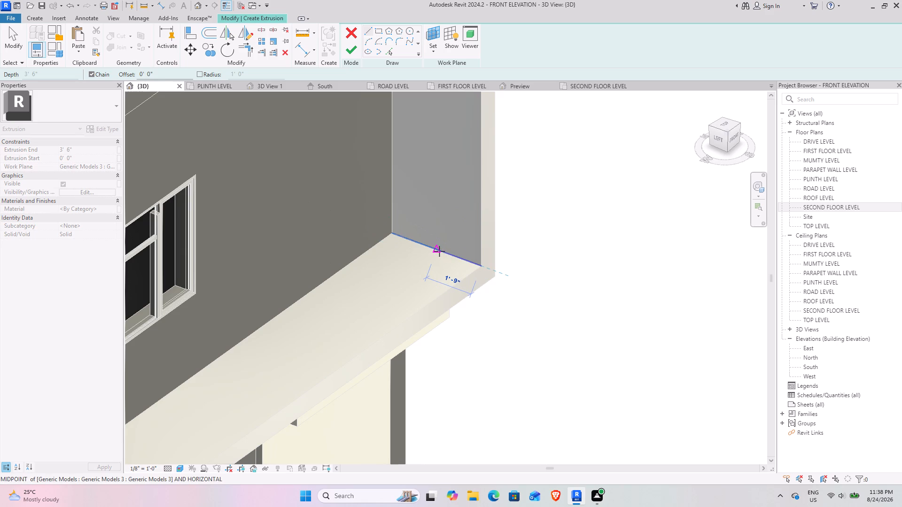
{"action": "key", "text": "Escape"}
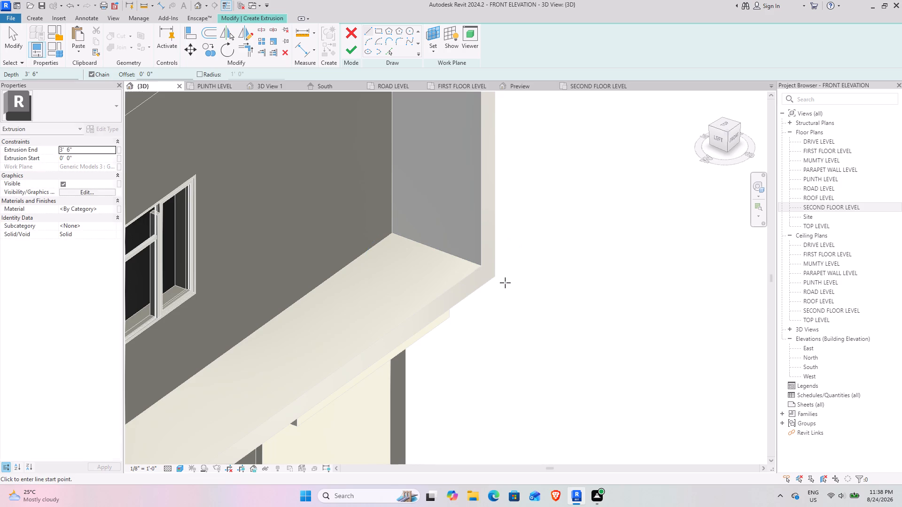
{"action": "left_click", "coordinate": [393, 233]}
{"action": "type", "text": "3'"}
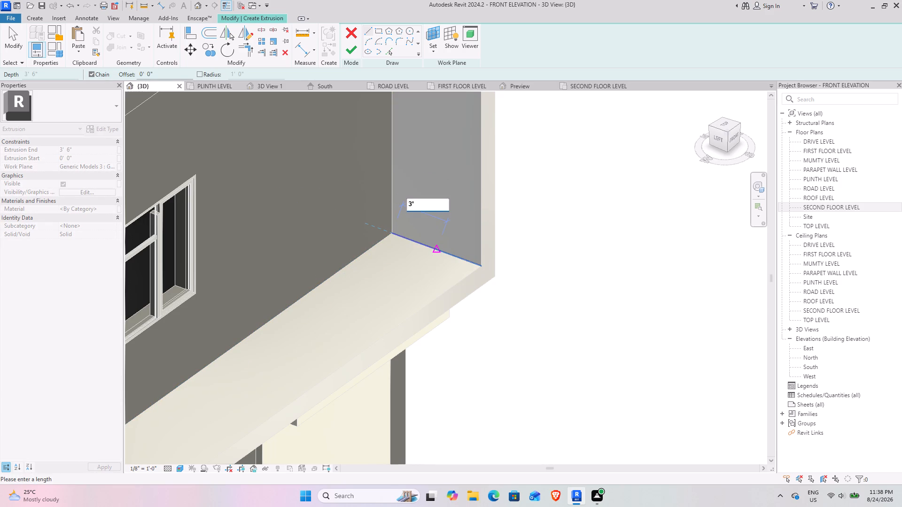
{"action": "type", "text": "1.5"}
{"action": "key", "text": "Return"}
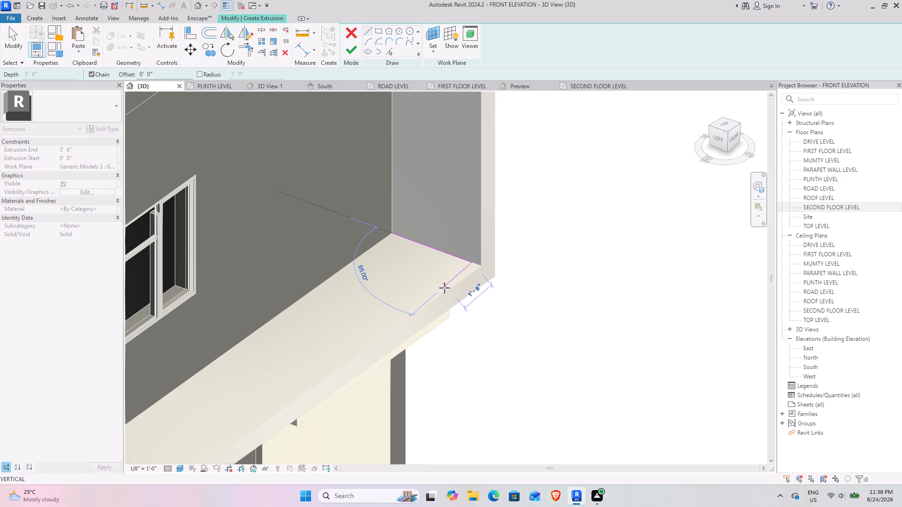
{"action": "key", "text": "Escape"}
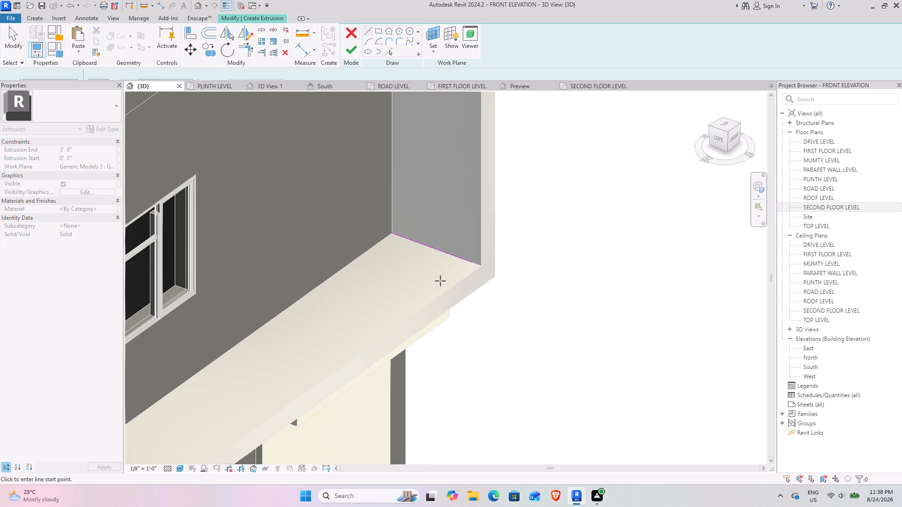
Sketch a rectangle about 4" by 1'-7" on the ledge, starting from the outer end of the existing sketch line.
{"action": "scroll", "coordinate": [459, 263], "scroll_direction": "up", "scroll_amount": 6}
{"action": "middle_click_drag", "start_coordinate": [463, 276], "coordinate": [470, 276], "text": "shift"}
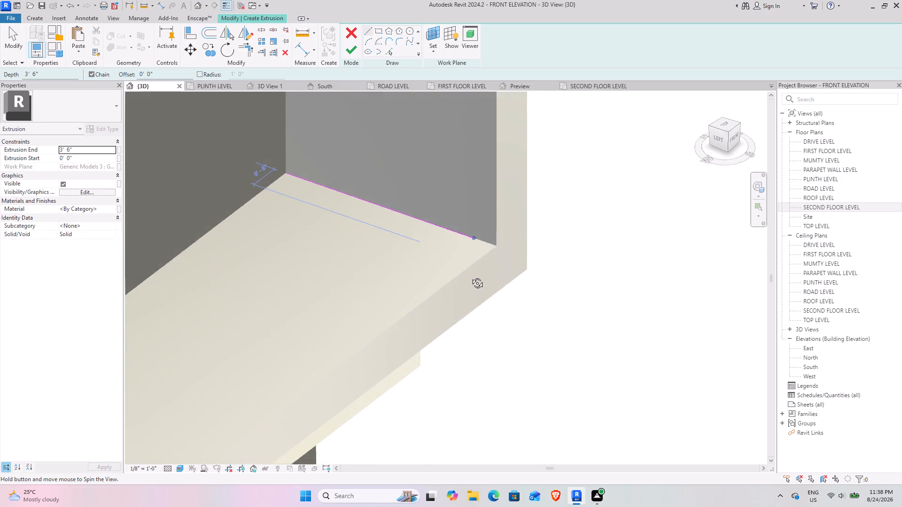
{"action": "middle_click_drag", "start_coordinate": [470, 276], "coordinate": [484, 279], "text": "shift"}
{"action": "middle_click_drag", "start_coordinate": [477, 276], "coordinate": [597, 425]}
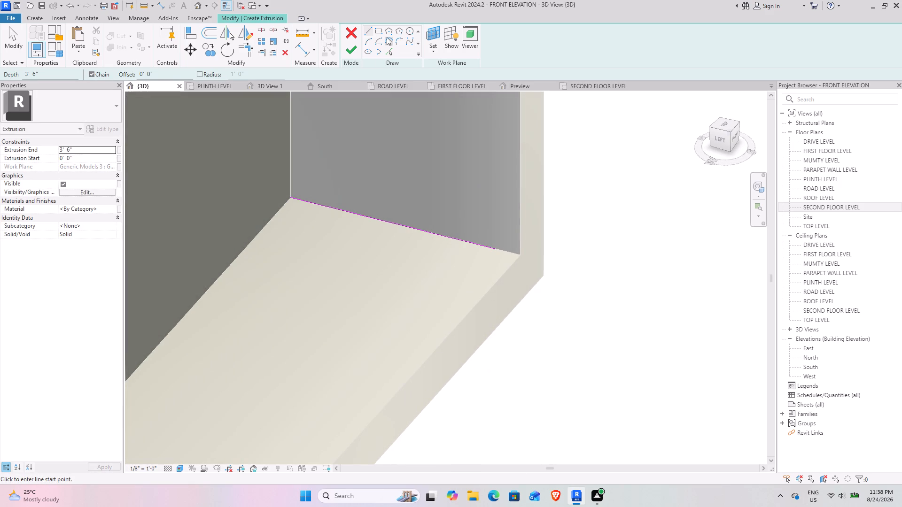
{"action": "left_click", "coordinate": [379, 31]}
{"action": "left_click", "coordinate": [497, 251]}
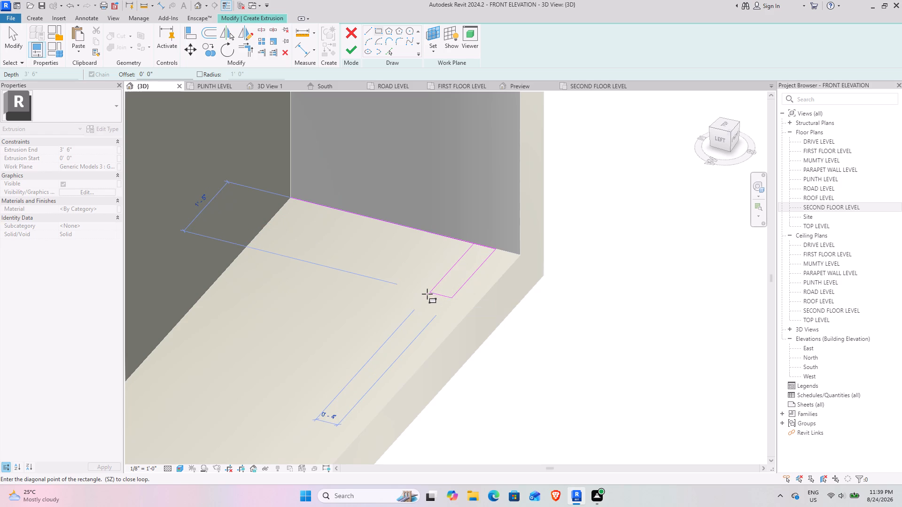
{"action": "left_click", "coordinate": [425, 299]}
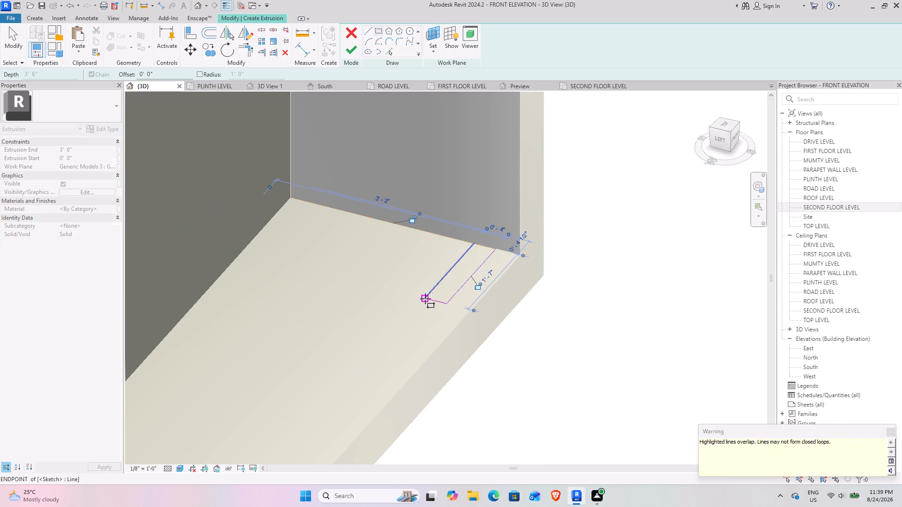
{"action": "key", "text": "Escape"}
{"action": "key", "text": "Escape"}
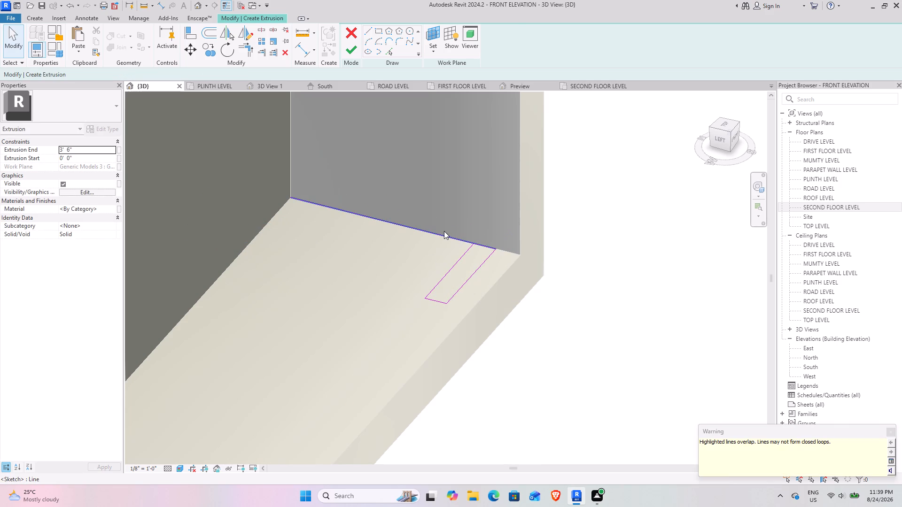
Delete the 3'-1.5" sketch line along the foot of the frame's vertical side.
{"action": "left_click", "coordinate": [444, 231]}
{"action": "left_click", "coordinate": [287, 54]}
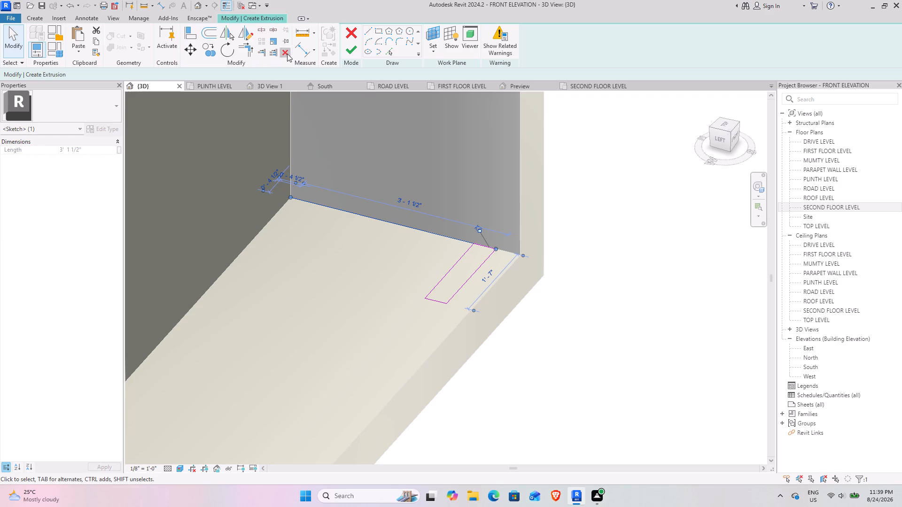
Set the sketched rectangle's length along the ledge to 3'-6".
{"action": "left_click", "coordinate": [438, 299]}
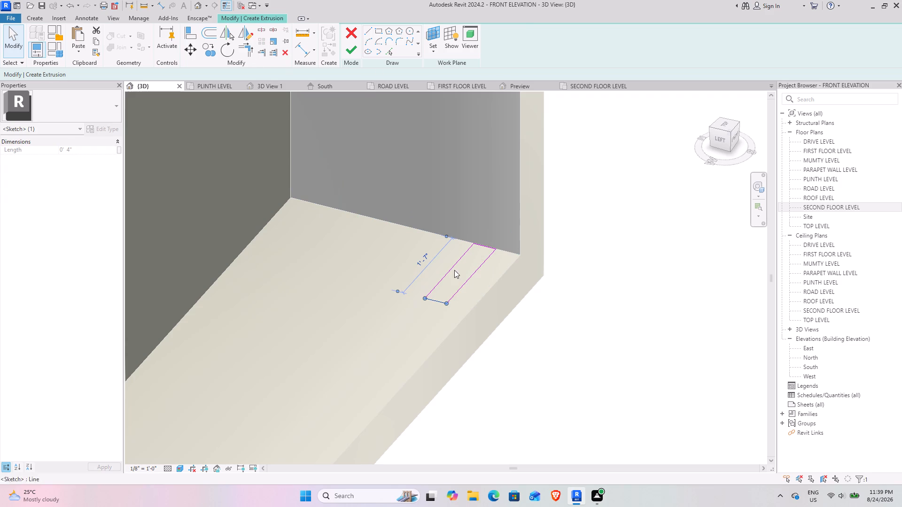
{"action": "left_click", "coordinate": [427, 251]}
{"action": "type", "text": "3'"}
{"action": "key", "text": "6"}
{"action": "key", "text": "Return"}
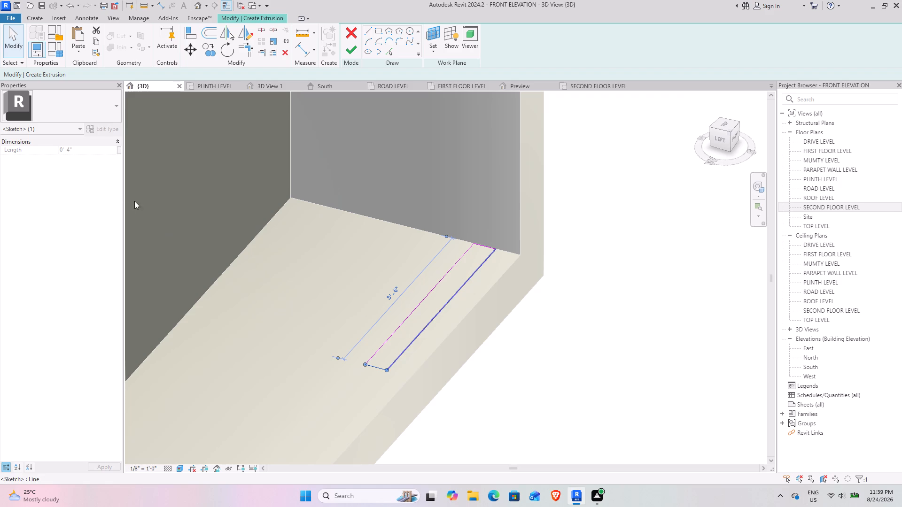
{"action": "left_click", "coordinate": [520, 346]}
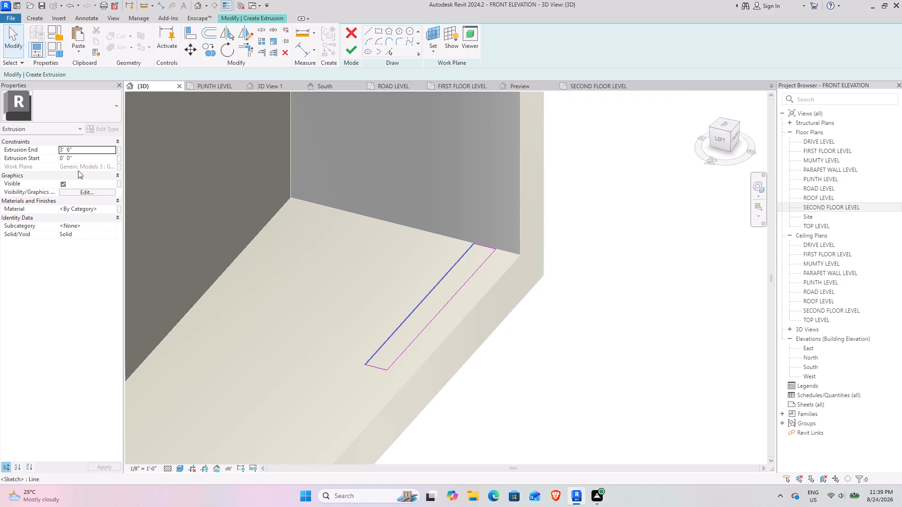
Set the extrusion end to 22'-1" and finish the extrusion sketch.
{"action": "left_click", "coordinate": [85, 153]}
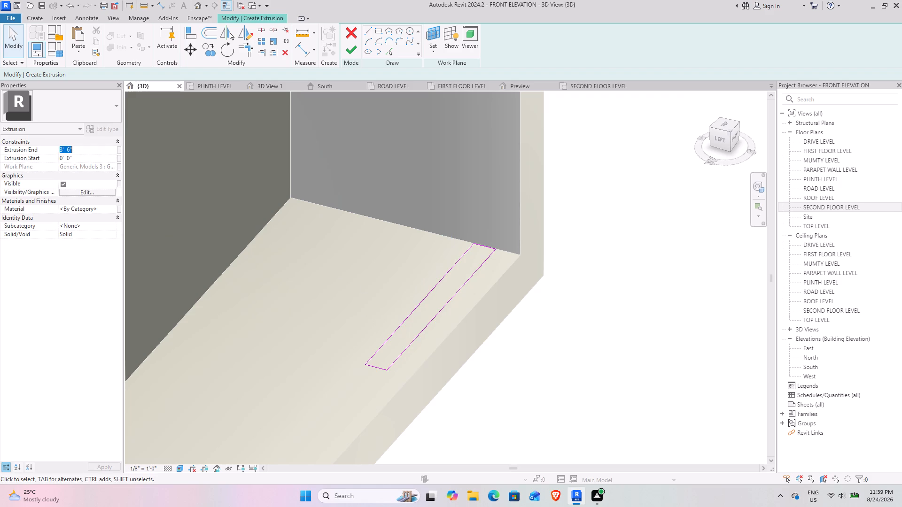
{"action": "type", "text": "22'1"}
{"action": "key", "text": "shift+quotedbl"}
{"action": "key", "text": "Return"}
{"action": "left_click", "coordinate": [360, 51]}
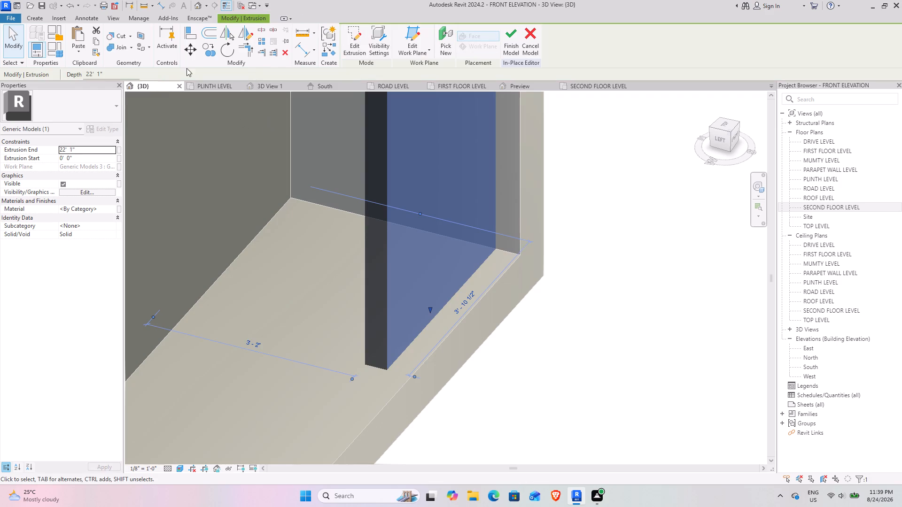
Examine the extruded vertical panel's fit inside the projecting frame, at its top and across the whole front facade.
{"action": "scroll", "coordinate": [326, 170], "scroll_direction": "down", "scroll_amount": 12}
{"action": "middle_click_drag", "start_coordinate": [427, 201], "coordinate": [429, 347]}
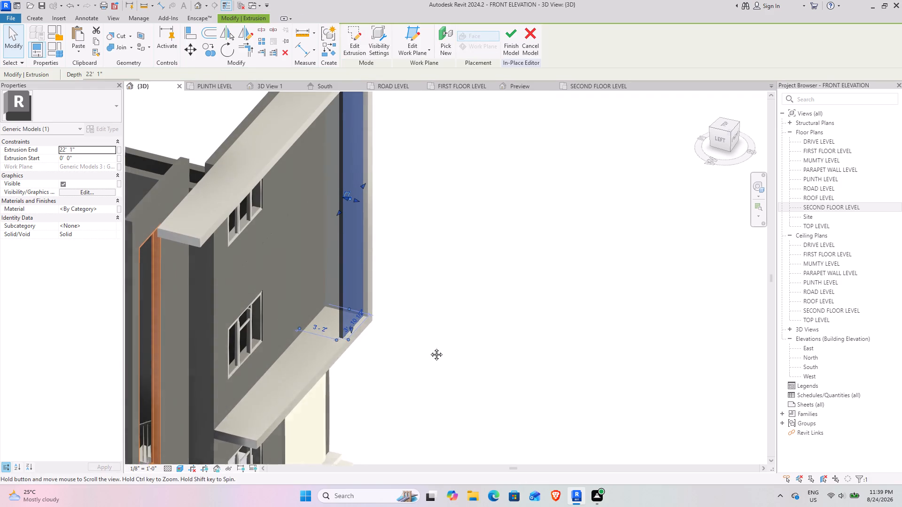
{"action": "middle_click_drag", "start_coordinate": [429, 347], "coordinate": [427, 359]}
{"action": "middle_click_drag", "start_coordinate": [429, 315], "coordinate": [317, 159], "text": "shift"}
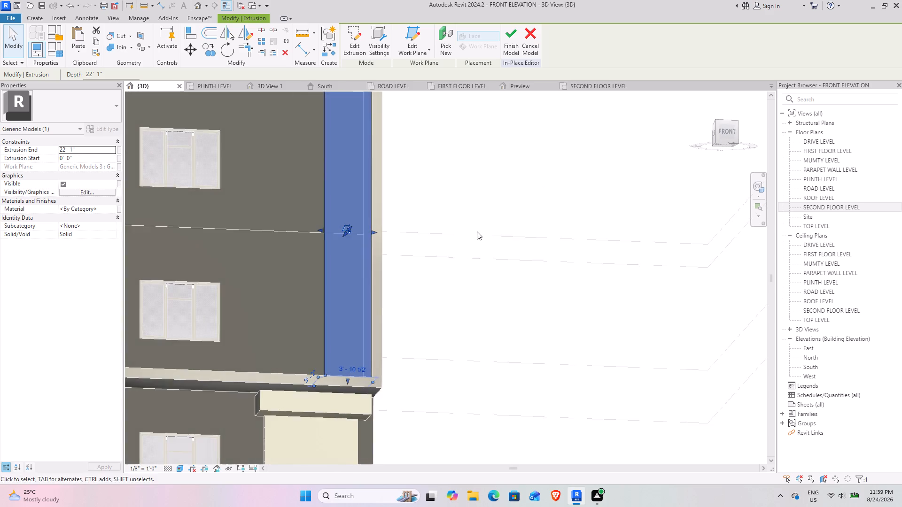
{"action": "middle_click_drag", "start_coordinate": [477, 232], "coordinate": [460, 430]}
{"action": "scroll", "coordinate": [316, 275], "scroll_direction": "up", "scroll_amount": 7}
{"action": "middle_click_drag", "start_coordinate": [326, 287], "coordinate": [316, 342], "text": "shift"}
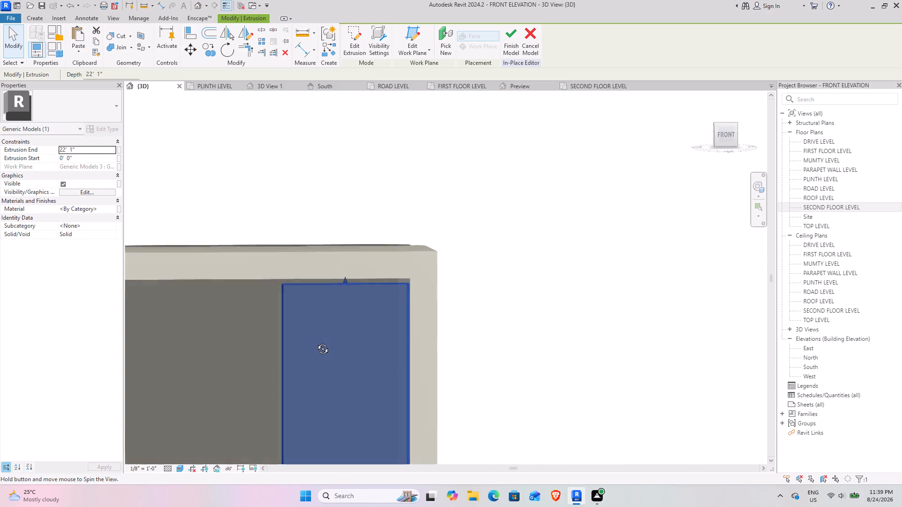
{"action": "middle_click_drag", "start_coordinate": [316, 342], "coordinate": [308, 331], "text": "shift"}
{"action": "middle_click_drag", "start_coordinate": [308, 331], "coordinate": [309, 323]}
{"action": "scroll", "coordinate": [305, 315], "scroll_direction": "down", "scroll_amount": 9}
{"action": "middle_click_drag", "start_coordinate": [305, 330], "coordinate": [421, 244]}
{"action": "middle_click_drag", "start_coordinate": [367, 316], "coordinate": [392, 364], "text": "shift"}
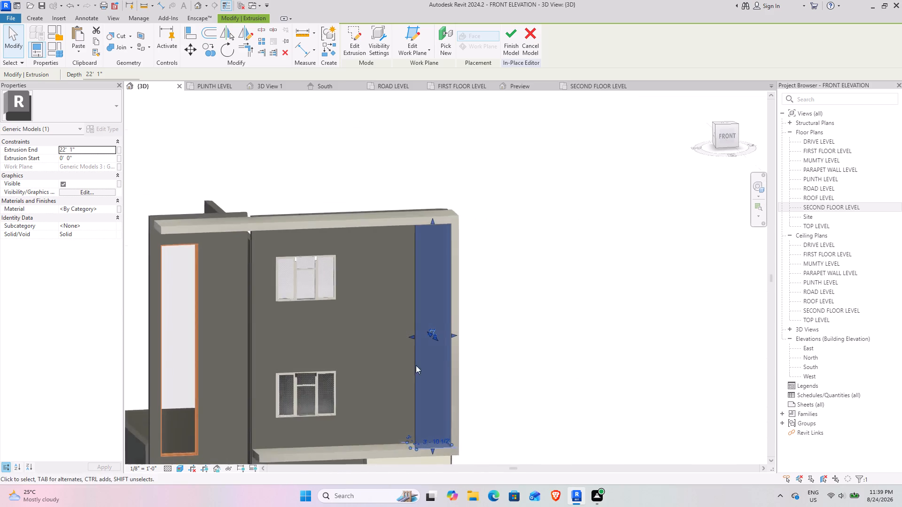
{"action": "middle_click_drag", "start_coordinate": [424, 363], "coordinate": [418, 289]}
{"action": "left_click", "coordinate": [570, 320]}
{"action": "middle_click_drag", "start_coordinate": [493, 278], "coordinate": [474, 253]}
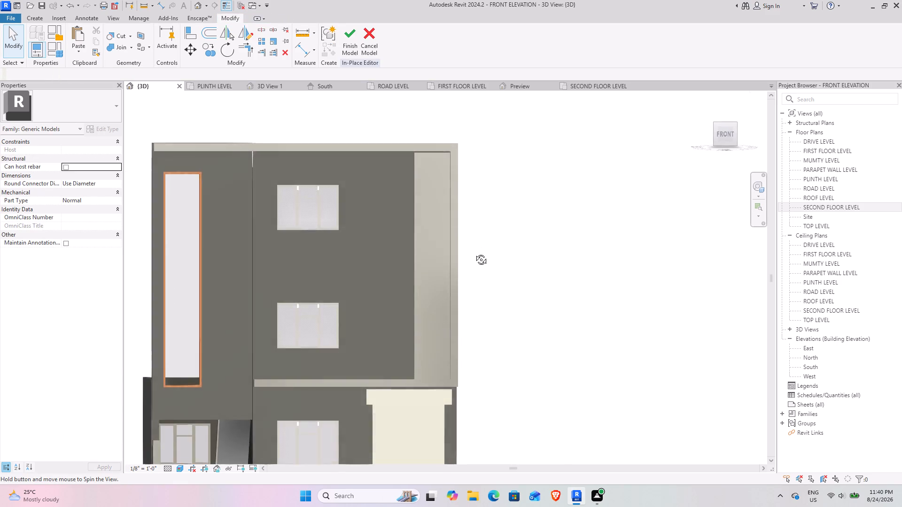
{"action": "middle_click_drag", "start_coordinate": [474, 253], "coordinate": [486, 270]}
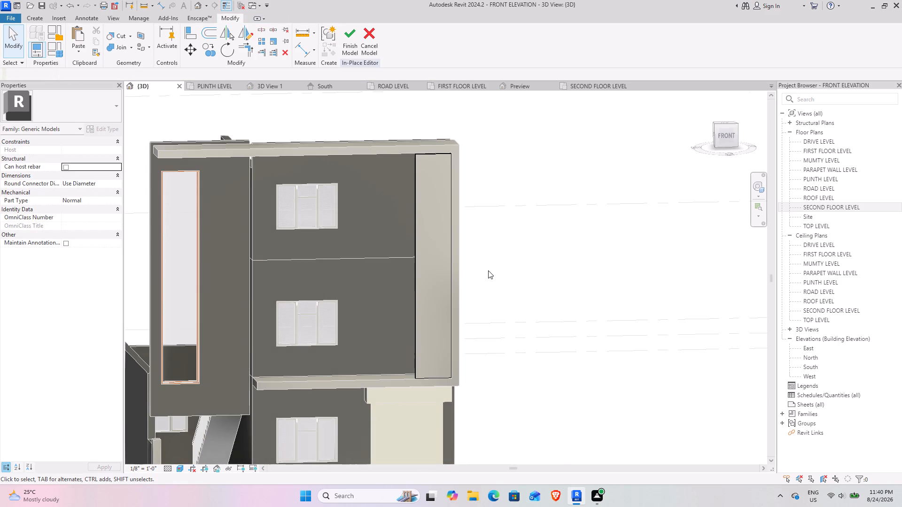
{"action": "scroll", "coordinate": [286, 243], "scroll_direction": "up", "scroll_amount": 2}
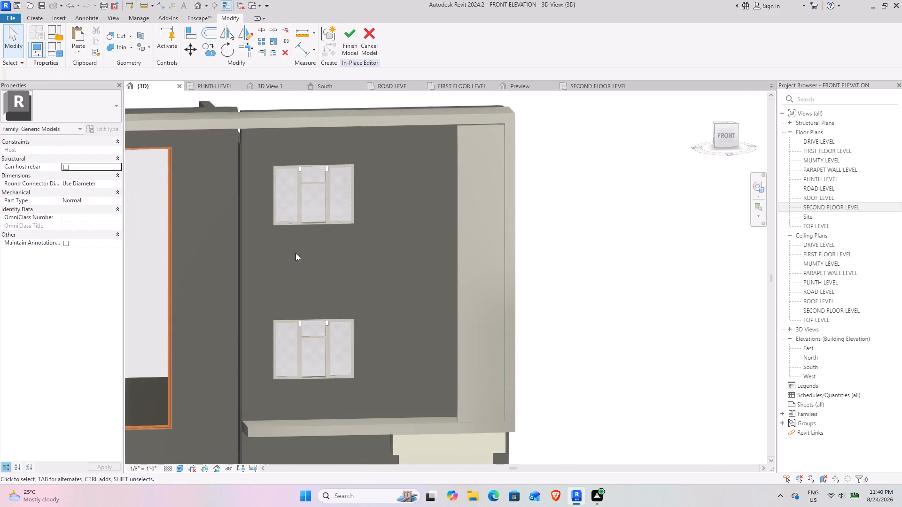
{"action": "middle_click_drag", "start_coordinate": [288, 251], "coordinate": [368, 219]}
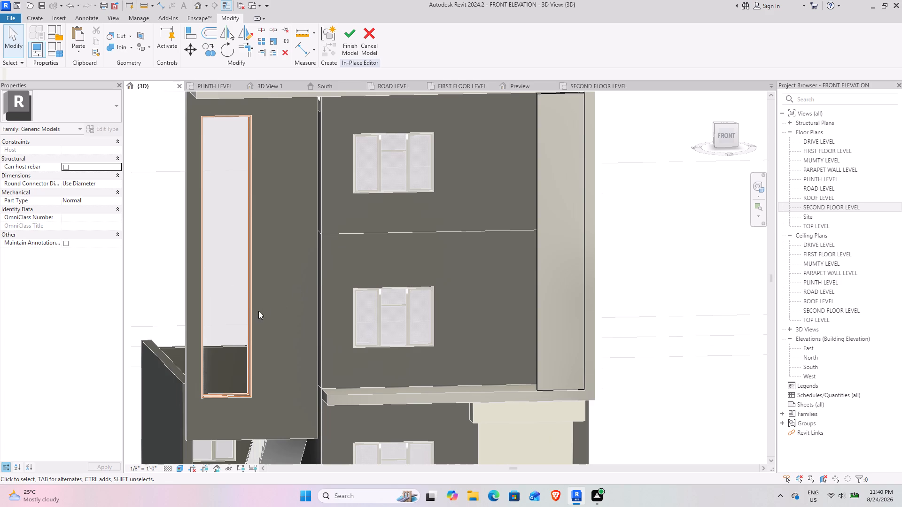
{"action": "scroll", "coordinate": [219, 194], "scroll_direction": "down", "scroll_amount": 3}
{"action": "middle_click_drag", "start_coordinate": [216, 193], "coordinate": [204, 191]}
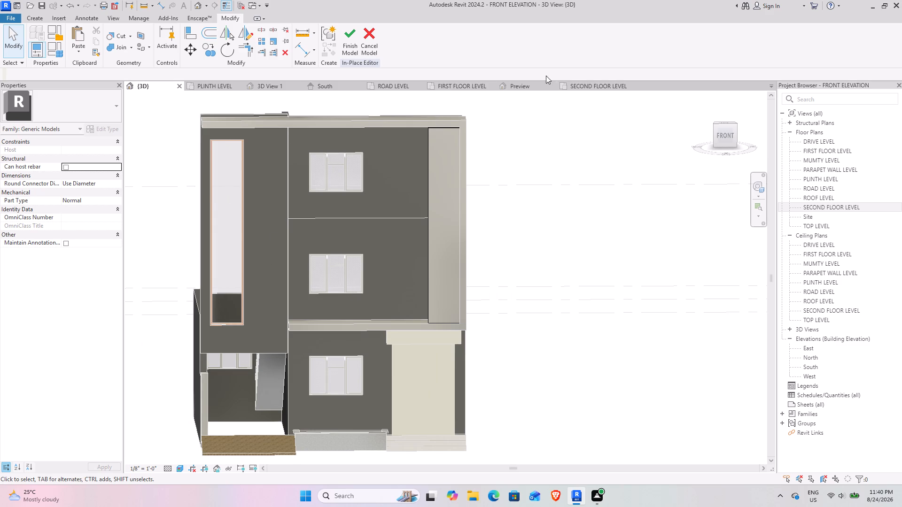
Switch to the FIRST FLOOR LEVEL plan, locate the new panel on the ledge and finish the in-place model.
{"action": "left_click", "coordinate": [466, 83]}
{"action": "scroll", "coordinate": [486, 260], "scroll_direction": "down", "scroll_amount": 7}
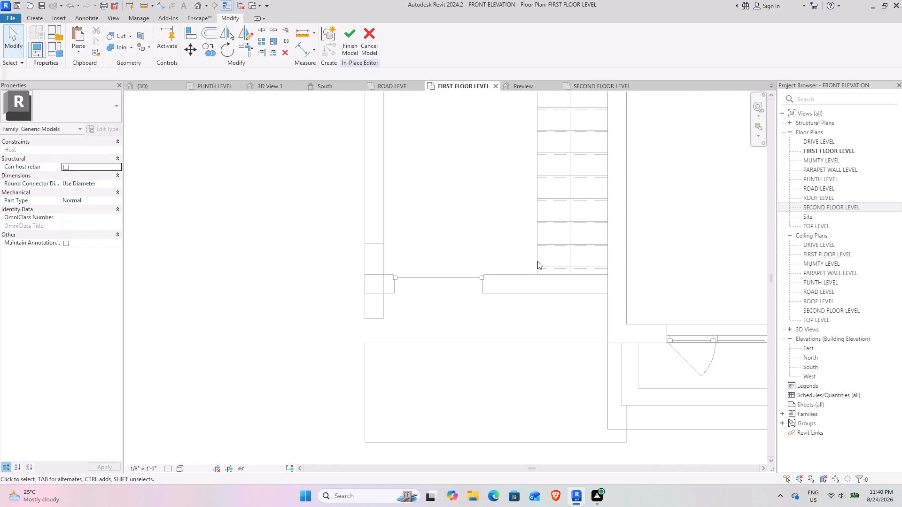
{"action": "middle_click_drag", "start_coordinate": [631, 323], "coordinate": [261, 224]}
{"action": "middle_click_drag", "start_coordinate": [620, 312], "coordinate": [435, 288]}
{"action": "scroll", "coordinate": [451, 300], "scroll_direction": "up", "scroll_amount": 3}
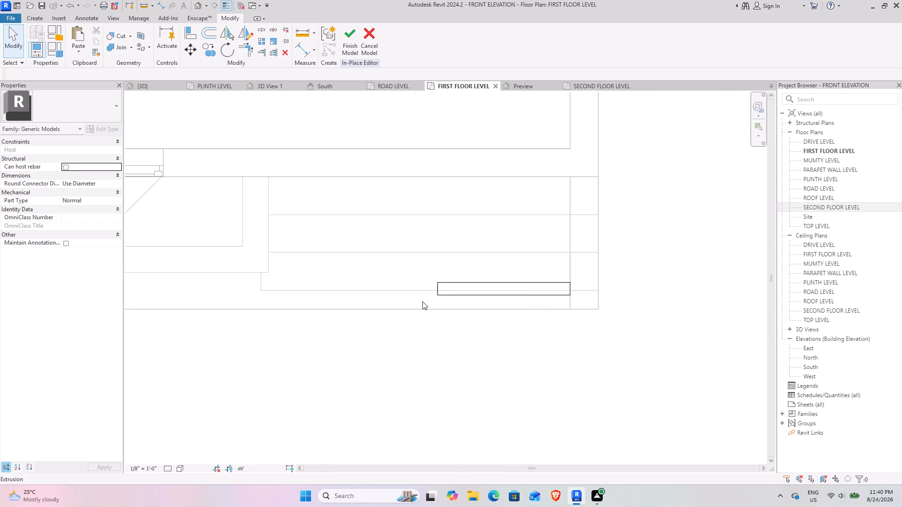
{"action": "middle_click_drag", "start_coordinate": [401, 300], "coordinate": [475, 314]}
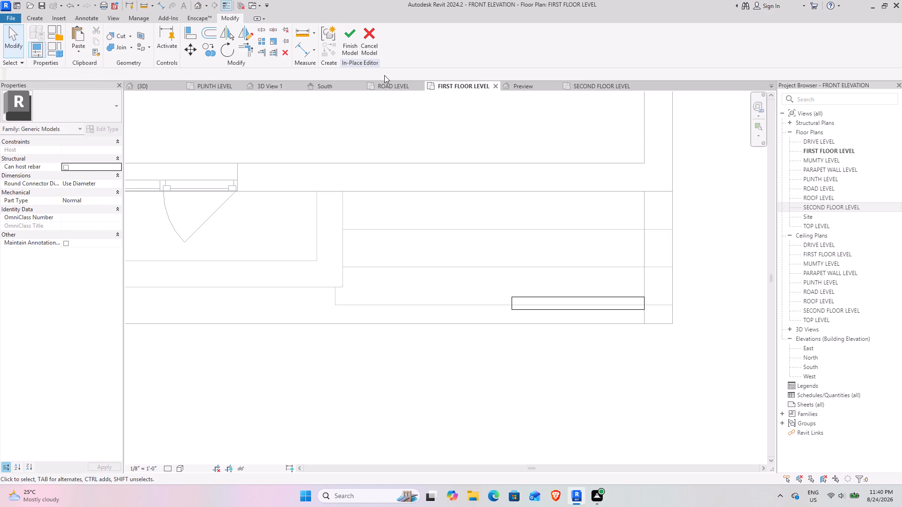
{"action": "left_click", "coordinate": [349, 34]}
Draw an Interior - 4 7/8" Partition (1-hr) wall about 14'-10 1/2" long along the ledge, starting from the panel's free end.
{"action": "left_click", "coordinate": [44, 20]}
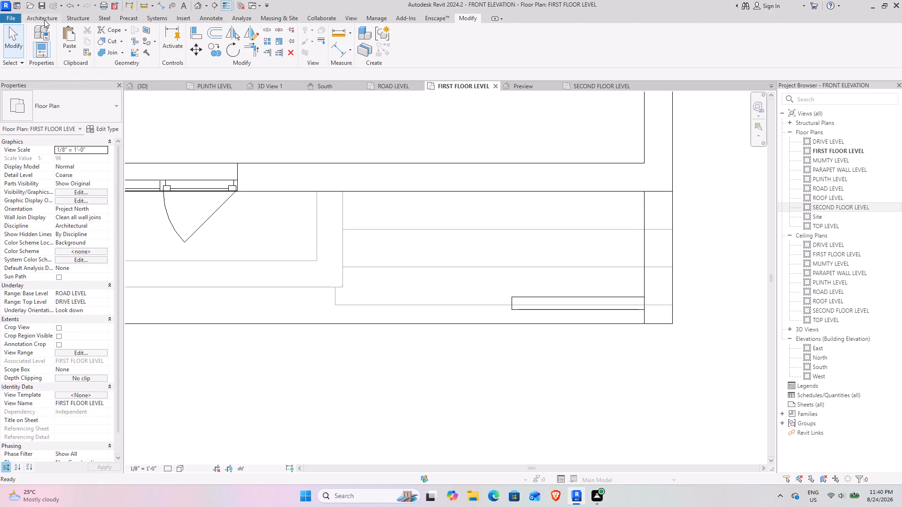
{"action": "left_click", "coordinate": [30, 36]}
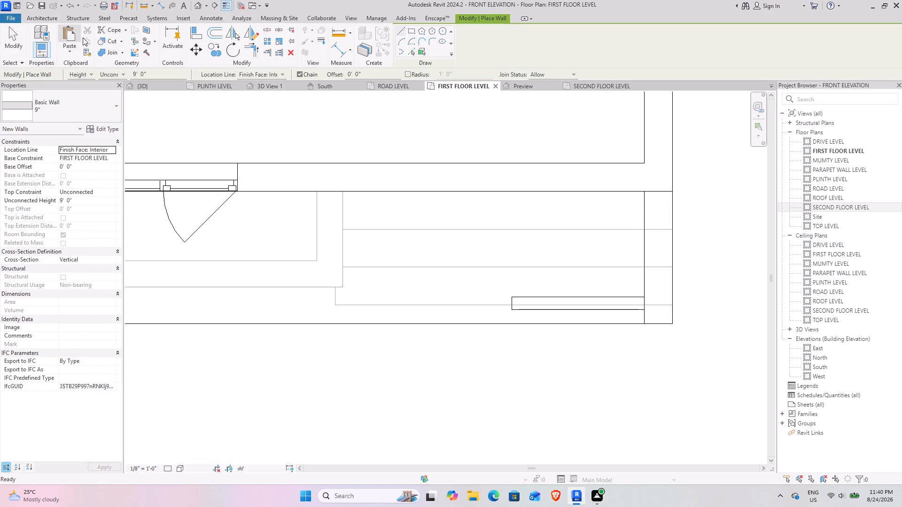
{"action": "left_click", "coordinate": [87, 109]}
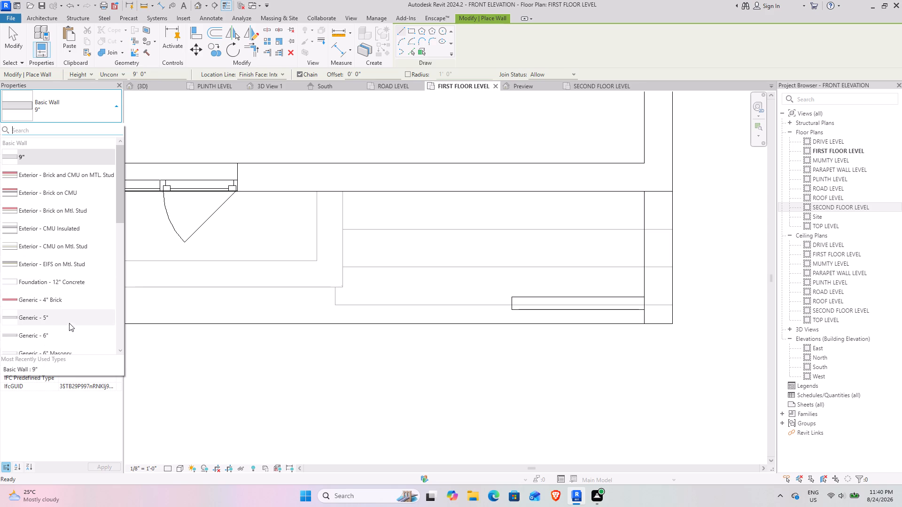
{"action": "scroll", "coordinate": [69, 328], "scroll_direction": "down", "scroll_amount": 1}
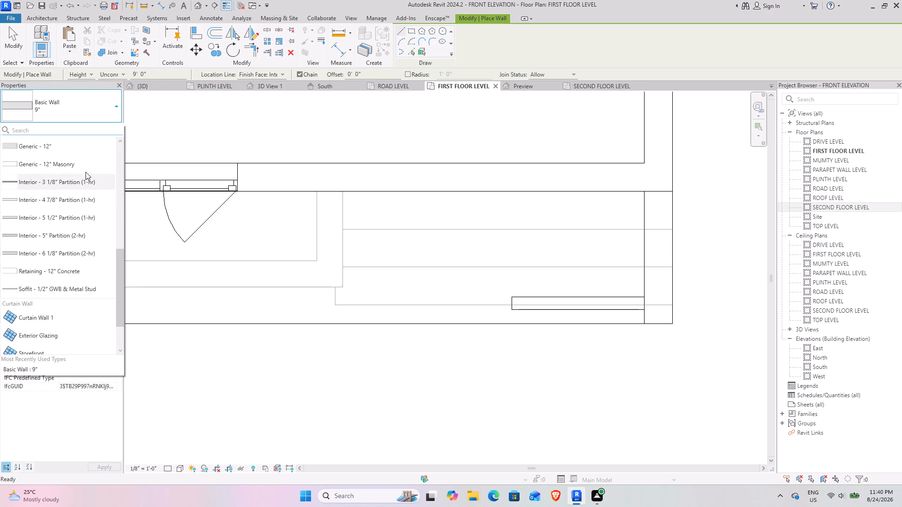
{"action": "left_click", "coordinate": [85, 201]}
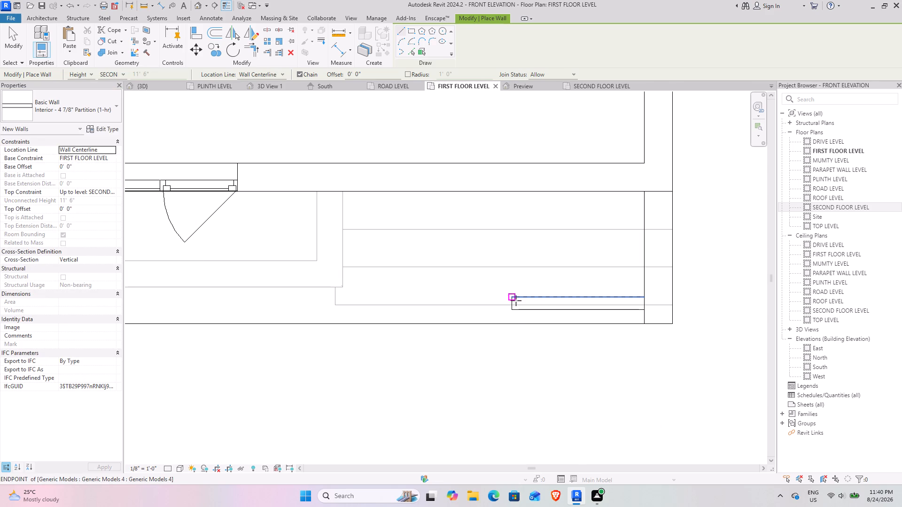
{"action": "left_click", "coordinate": [514, 304]}
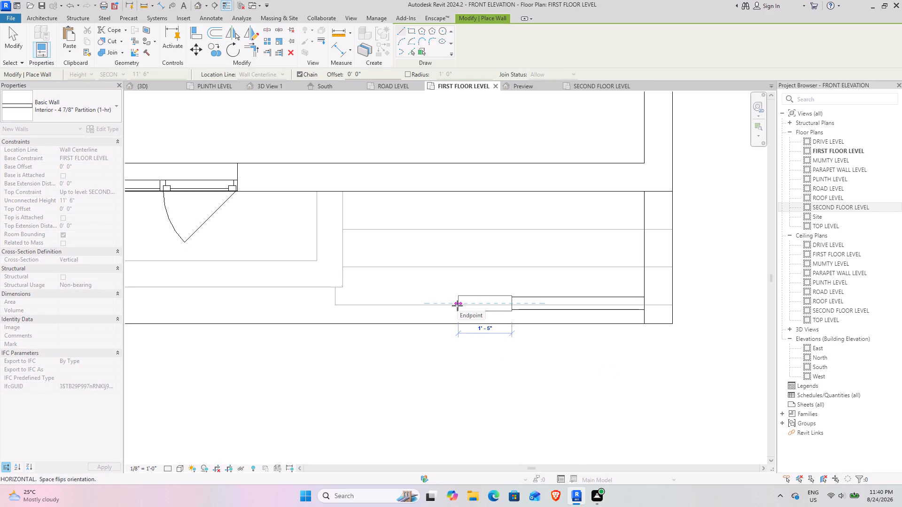
{"action": "key", "text": "Escape"}
{"action": "left_click", "coordinate": [515, 300]}
{"action": "scroll", "coordinate": [376, 306], "scroll_direction": "down", "scroll_amount": 2}
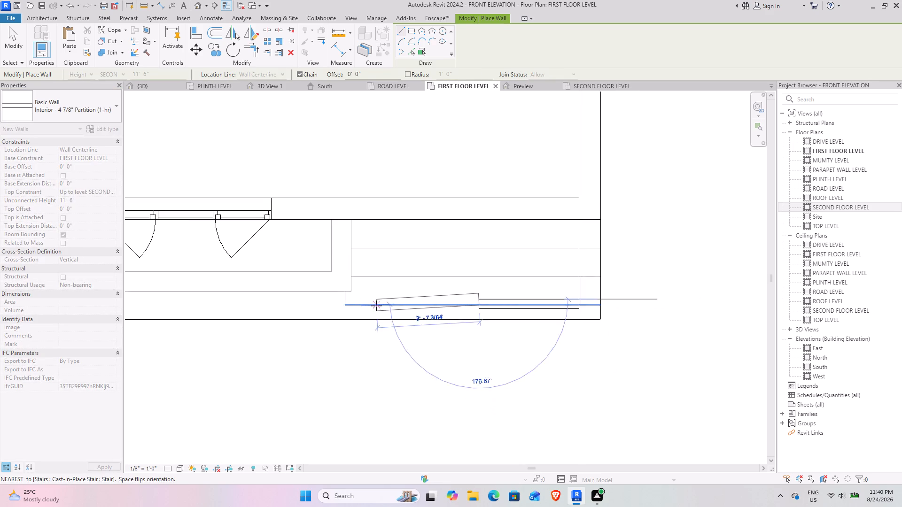
{"action": "middle_click_drag", "start_coordinate": [374, 302], "coordinate": [467, 311]}
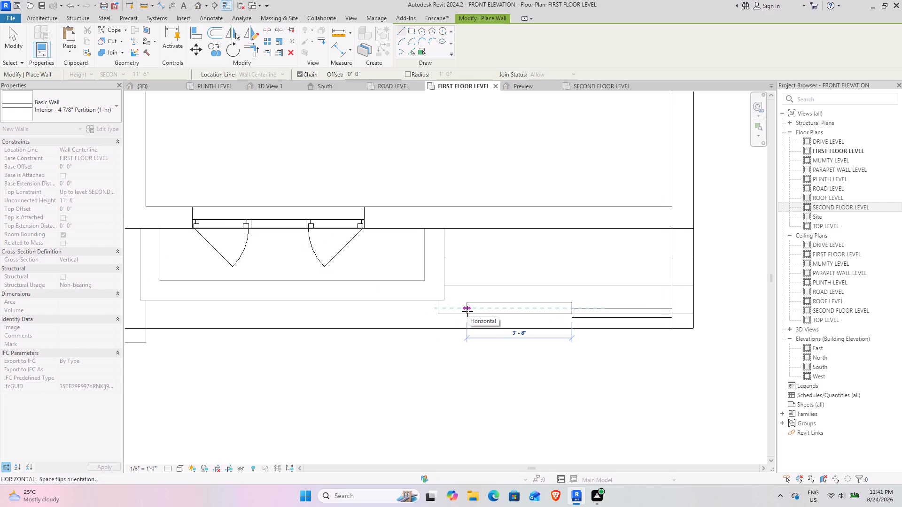
{"action": "middle_click_drag", "start_coordinate": [305, 286], "coordinate": [496, 312]}
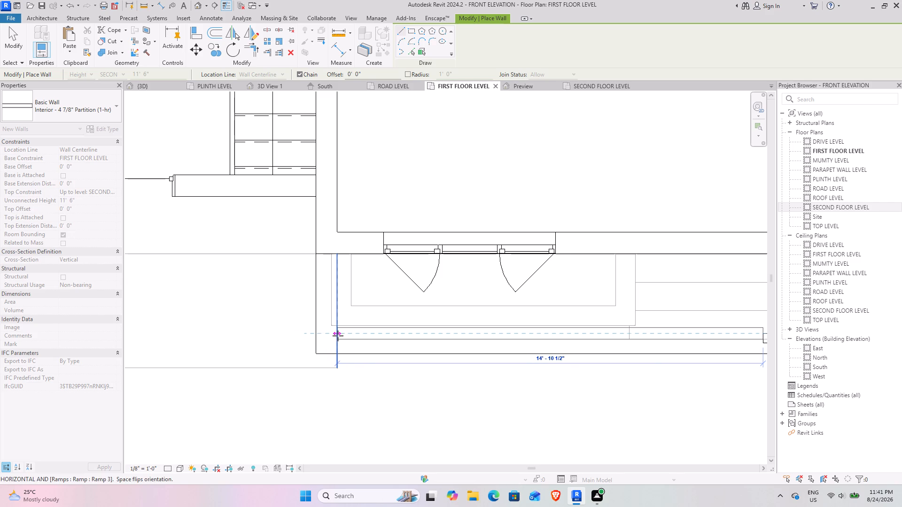
{"action": "left_click", "coordinate": [338, 336]}
{"action": "key", "text": "Escape"}
{"action": "key", "text": "Escape"}
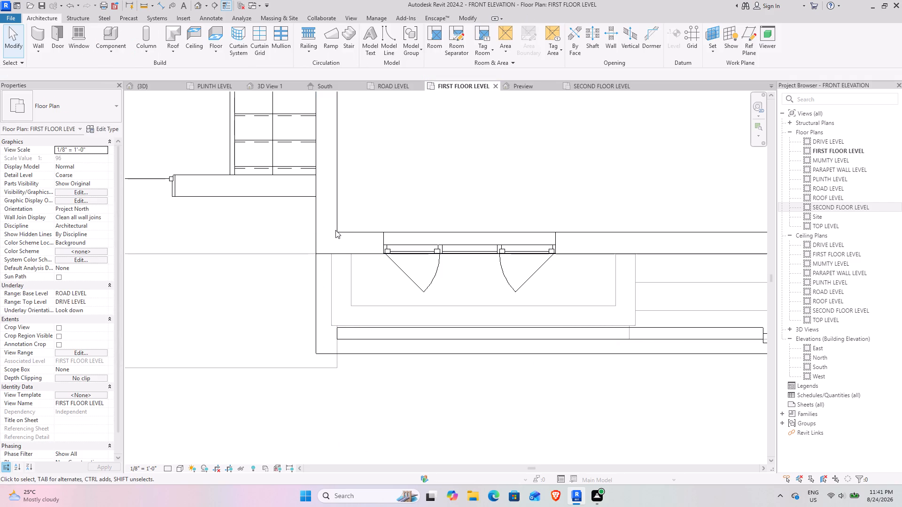
Extend the partition wall's end opposite the panel toward the ledge's outer edge, making the wall about 15'-3" long.
{"action": "left_click", "coordinate": [336, 230]}
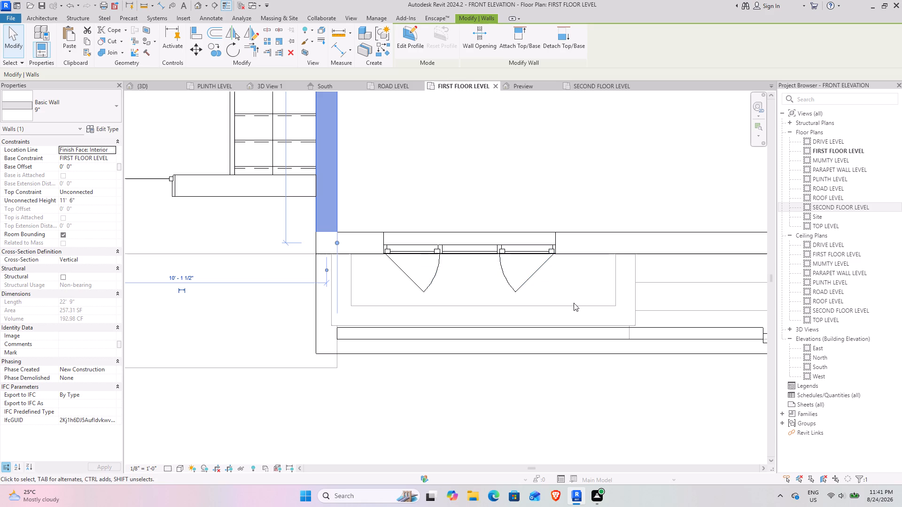
{"action": "middle_click_drag", "start_coordinate": [548, 297], "coordinate": [304, 283]}
{"action": "scroll", "coordinate": [535, 293], "scroll_direction": "down", "scroll_amount": 1}
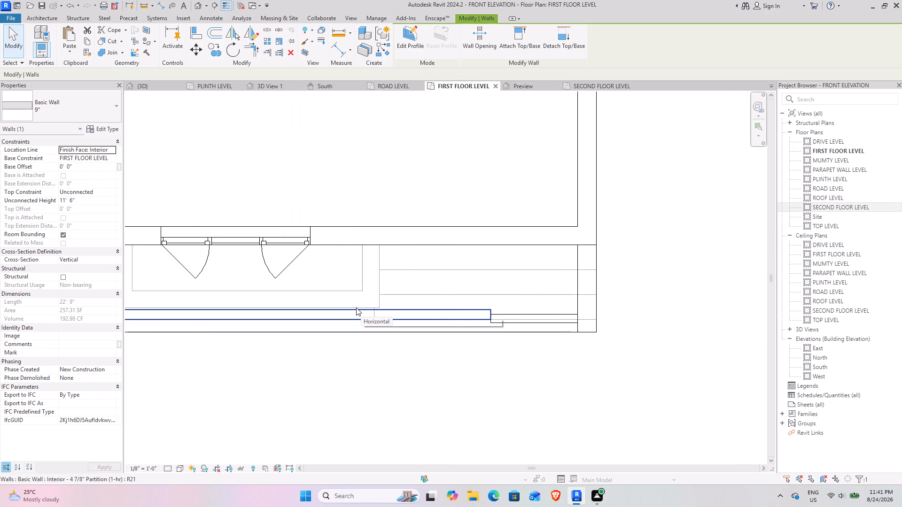
{"action": "middle_click_drag", "start_coordinate": [356, 307], "coordinate": [434, 312]}
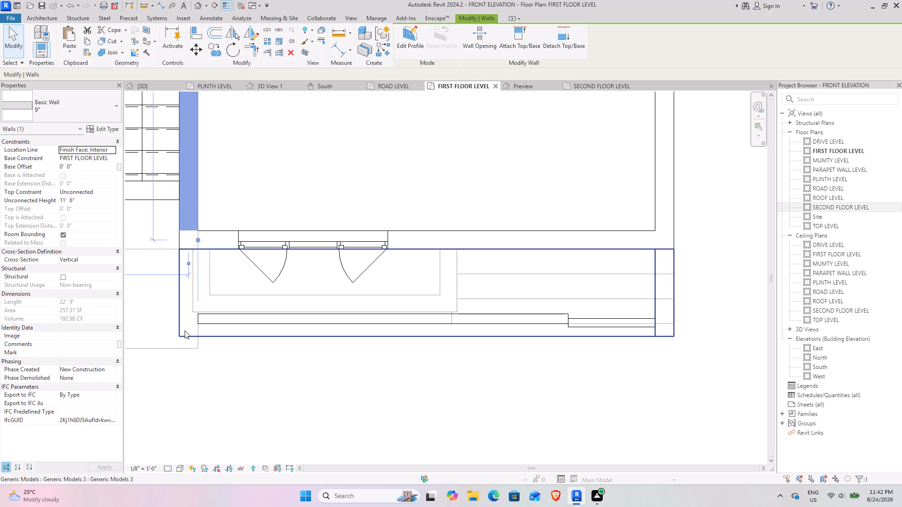
{"action": "left_click", "coordinate": [202, 319]}
{"action": "scroll", "coordinate": [194, 317], "scroll_direction": "up", "scroll_amount": 3}
{"action": "left_click_drag", "start_coordinate": [200, 318], "coordinate": [187, 315]}
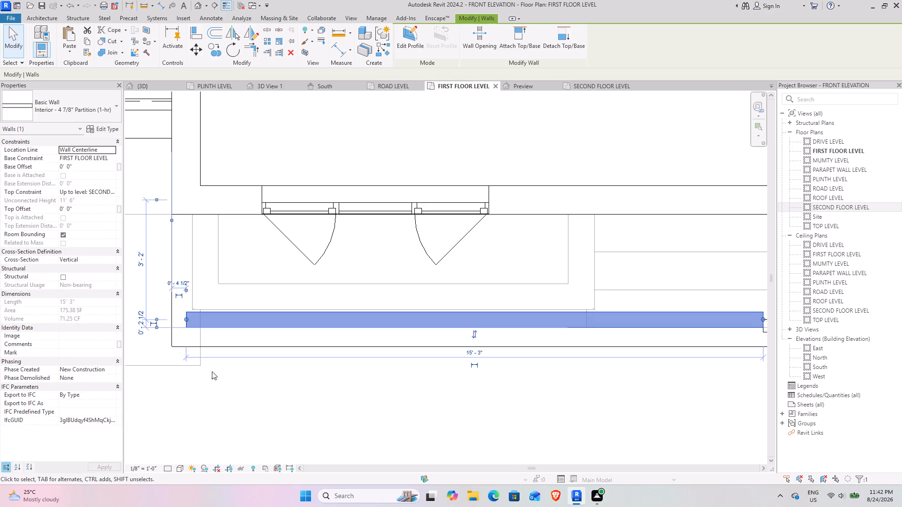
{"action": "left_click", "coordinate": [291, 416]}
{"action": "scroll", "coordinate": [301, 406], "scroll_direction": "down", "scroll_amount": 3}
{"action": "middle_click_drag", "start_coordinate": [404, 410], "coordinate": [373, 373]}
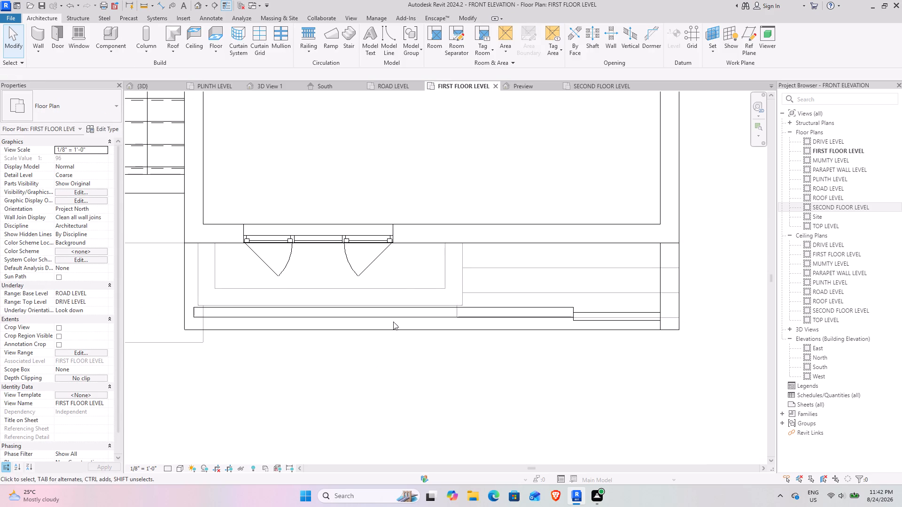
Set the partition wall's top constraint to Unconnected with an unconnected height of 1'-1".
{"action": "left_click", "coordinate": [393, 314]}
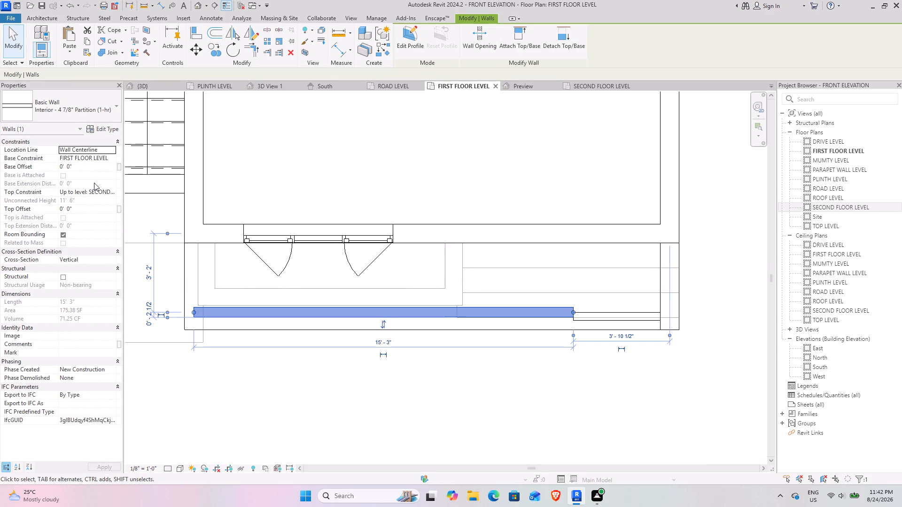
{"action": "left_click", "coordinate": [112, 191]}
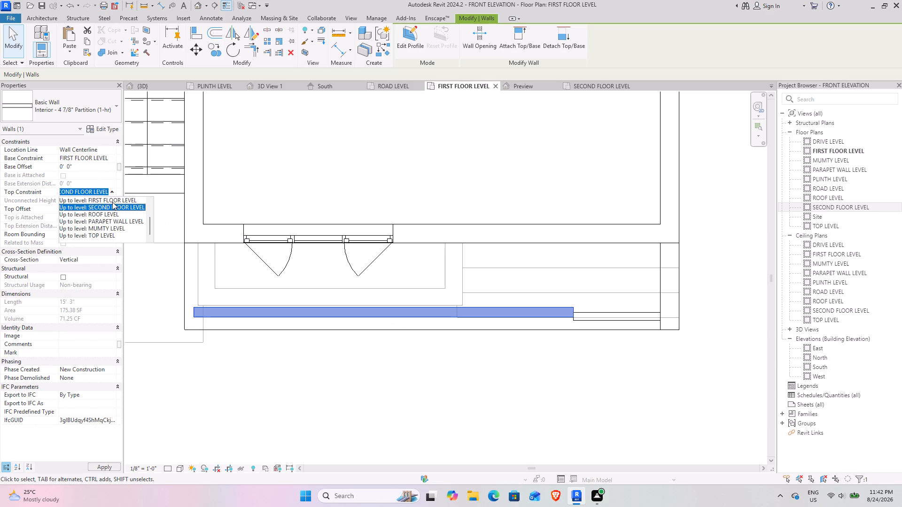
{"action": "scroll", "coordinate": [105, 216], "scroll_direction": "up", "scroll_amount": 4}
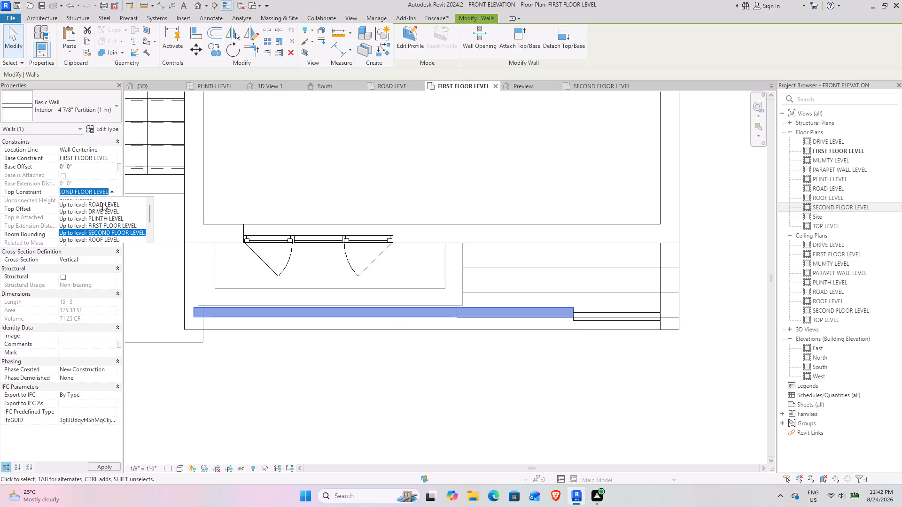
{"action": "left_click", "coordinate": [99, 201]}
{"action": "left_click", "coordinate": [99, 201]}
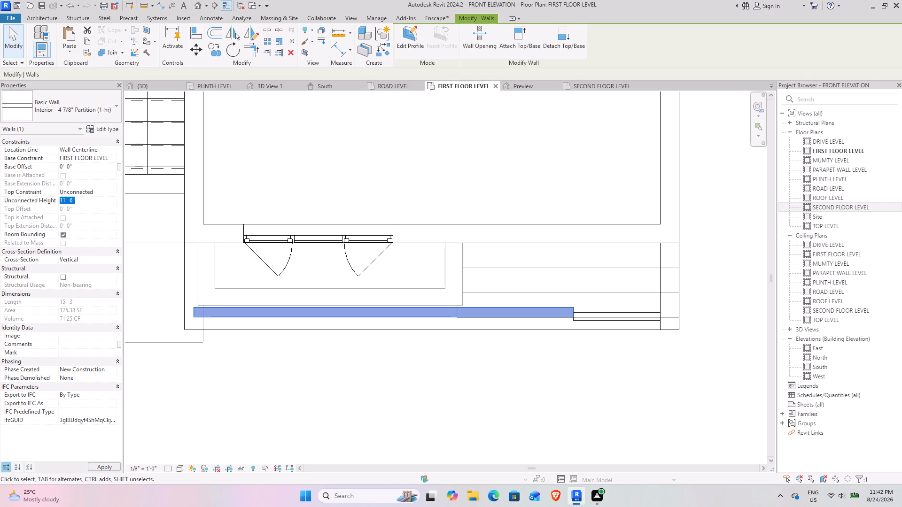
{"action": "type", "text": "1'1"}
{"action": "key", "text": "Return"}
{"action": "left_click", "coordinate": [282, 382]}
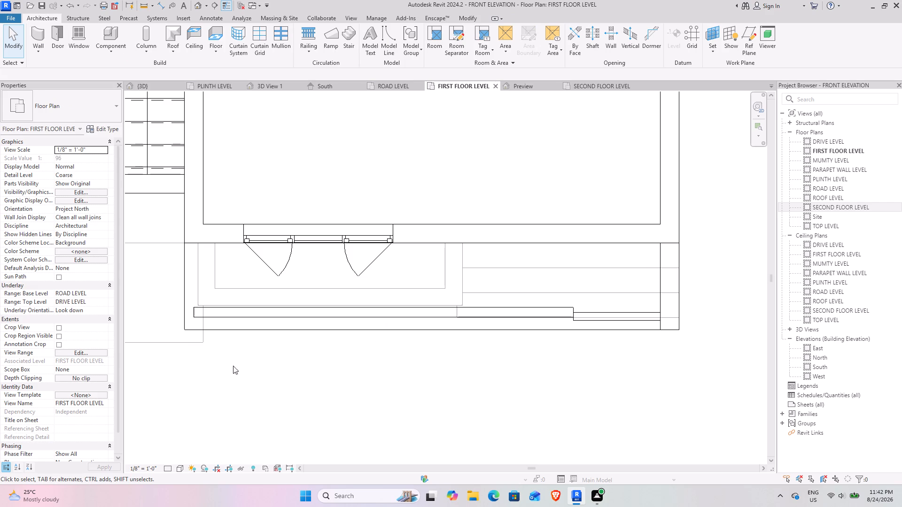
Align the partition wall's rear face with the rear face of the vertical panel.
{"action": "left_click", "coordinate": [522, 319]}
{"action": "scroll", "coordinate": [576, 308], "scroll_direction": "up", "scroll_amount": 7}
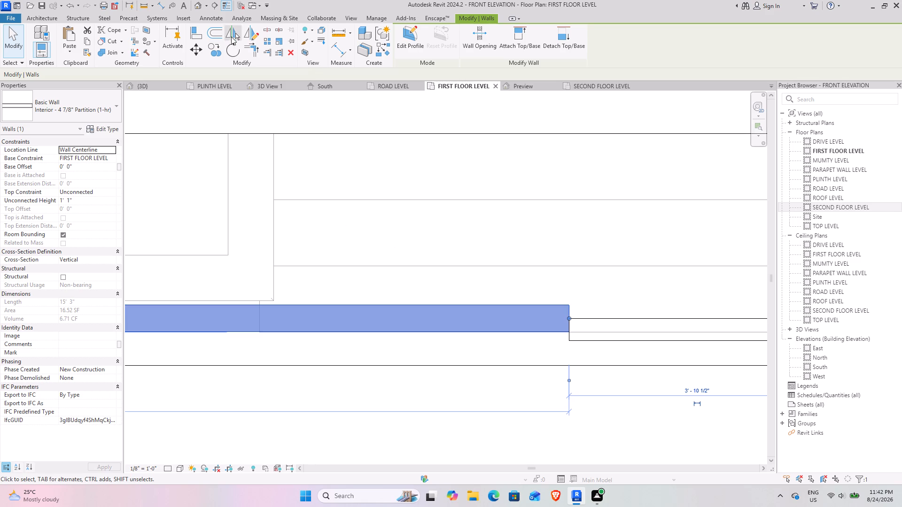
{"action": "left_click", "coordinate": [196, 32]}
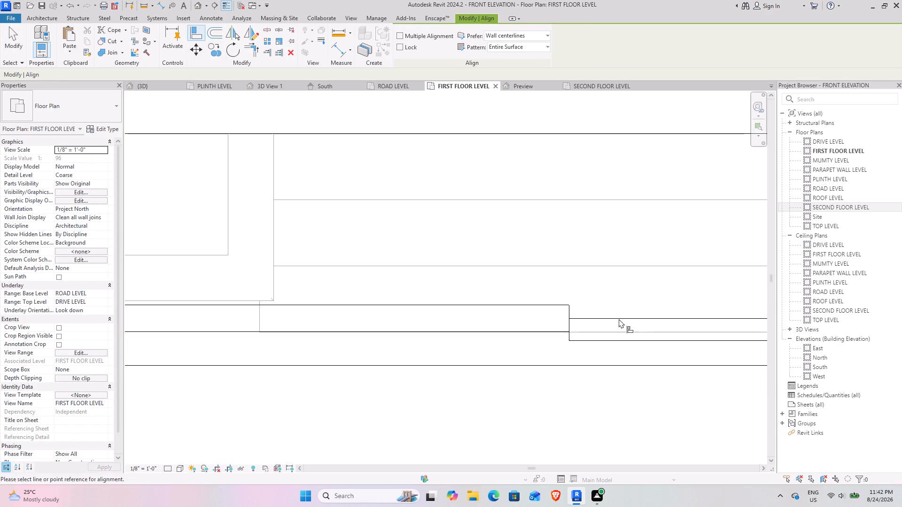
{"action": "left_click", "coordinate": [619, 319]}
{"action": "left_click", "coordinate": [544, 300]}
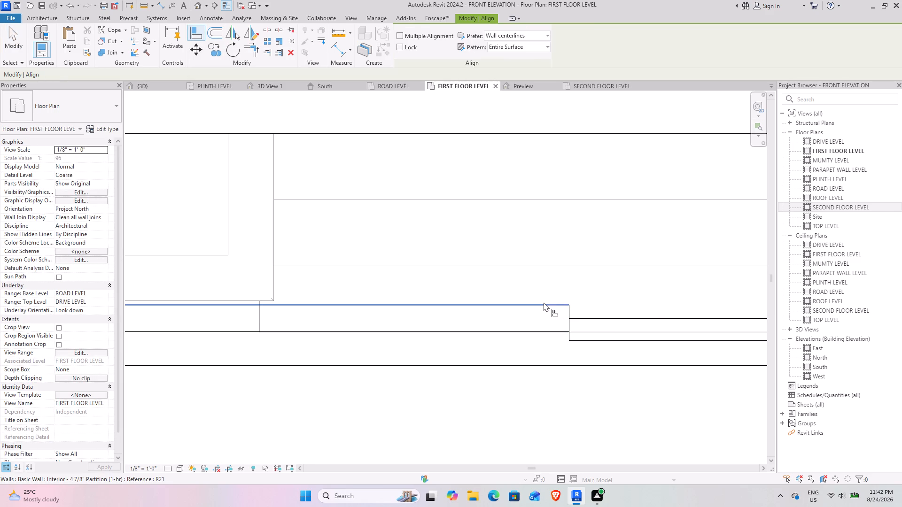
{"action": "left_click", "coordinate": [597, 317]}
{"action": "left_click", "coordinate": [550, 307]}
{"action": "scroll", "coordinate": [476, 300], "scroll_direction": "down", "scroll_amount": 7}
{"action": "middle_click_drag", "start_coordinate": [397, 301], "coordinate": [485, 308]}
{"action": "left_click", "coordinate": [491, 398]}
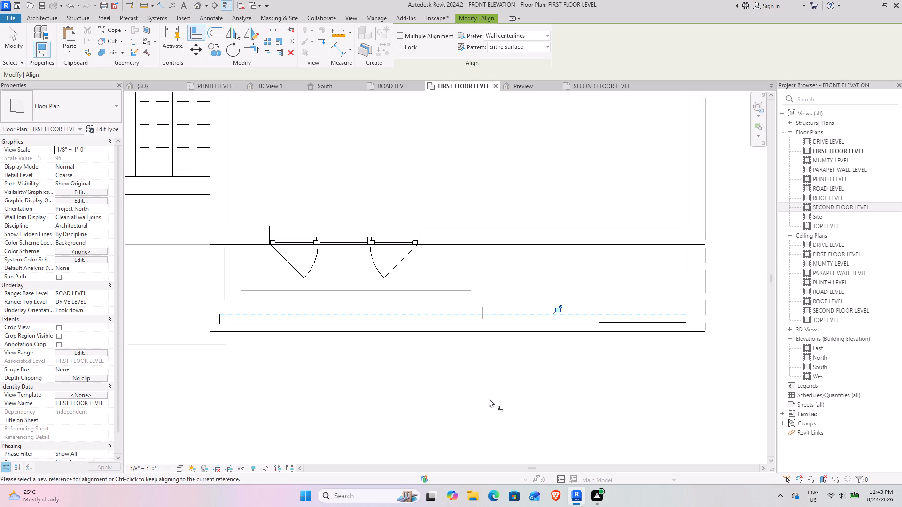
{"action": "left_click", "coordinate": [12, 48]}
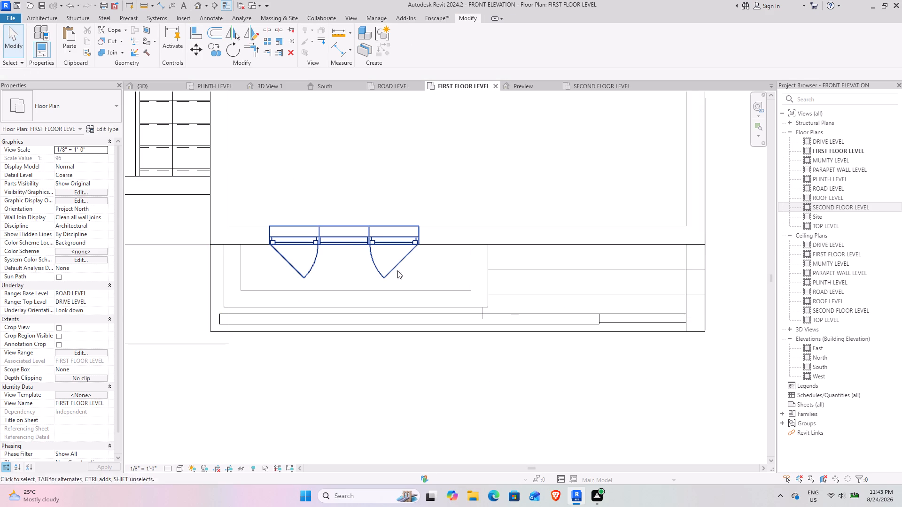
{"action": "left_click", "coordinate": [447, 168]}
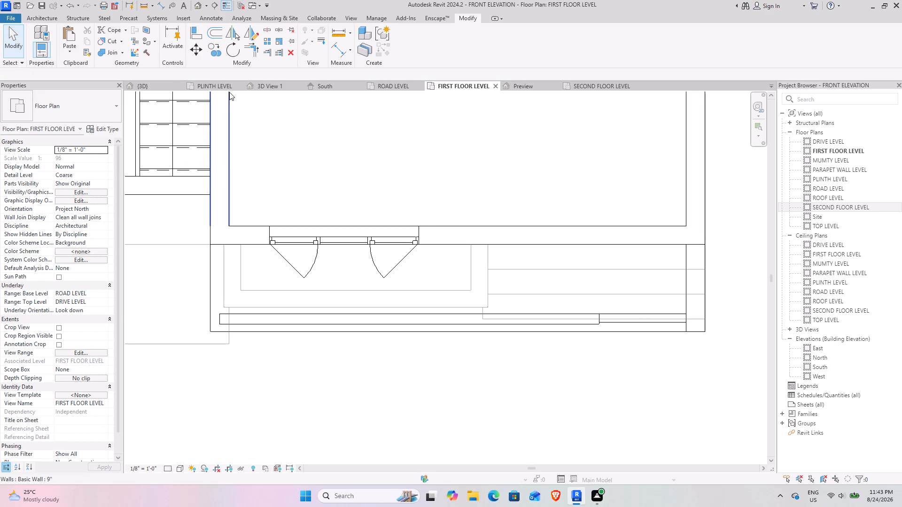
Examine the low partition wall on the ledge in the {3D} view, checking its fit against the panel and frame from several angles.
{"action": "left_click", "coordinate": [136, 84]}
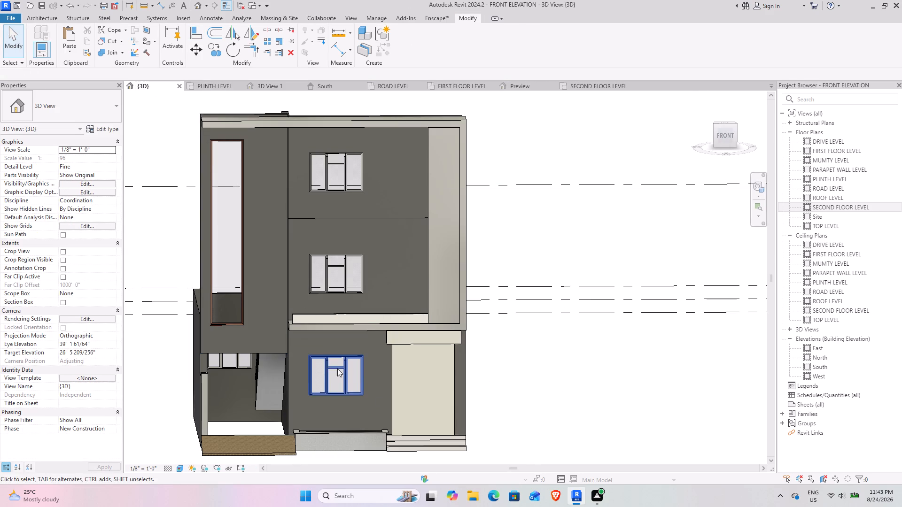
{"action": "middle_click_drag", "start_coordinate": [325, 363], "coordinate": [333, 375], "text": "shift"}
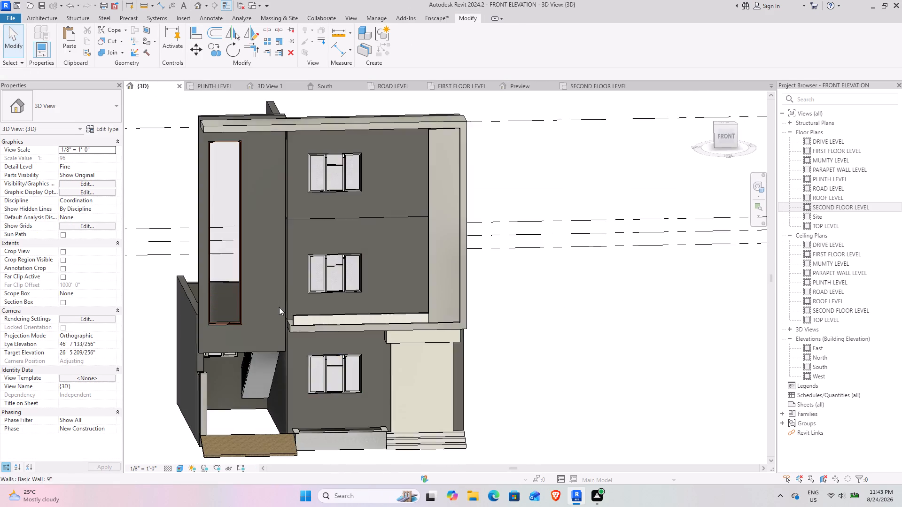
{"action": "scroll", "coordinate": [279, 307], "scroll_direction": "up", "scroll_amount": 6}
{"action": "middle_click", "coordinate": [306, 332], "text": "shift"}
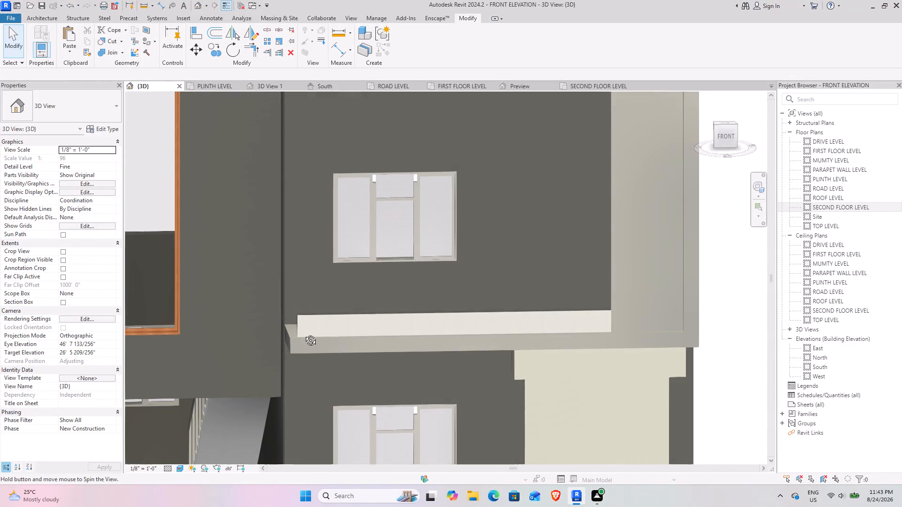
{"action": "scroll", "coordinate": [305, 336], "scroll_direction": "down", "scroll_amount": 3}
{"action": "middle_click_drag", "start_coordinate": [328, 353], "coordinate": [306, 349]}
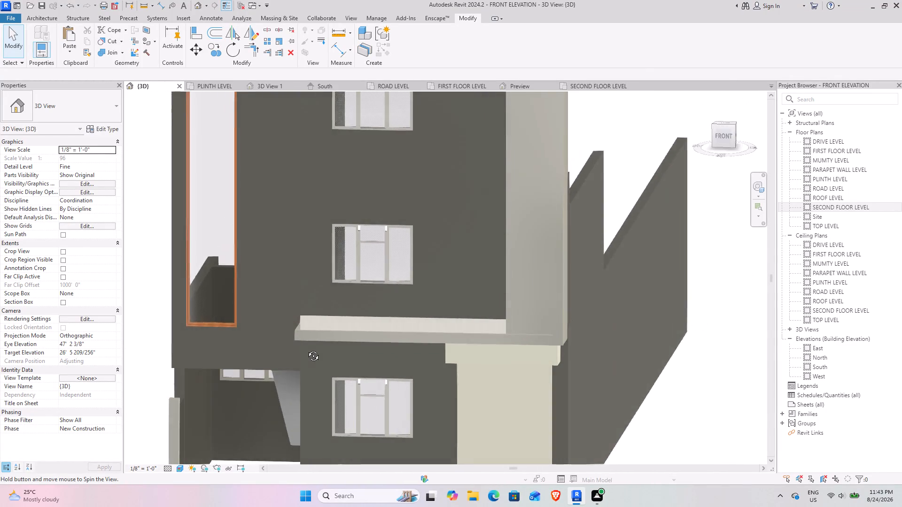
{"action": "middle_click_drag", "start_coordinate": [306, 349], "coordinate": [314, 349]}
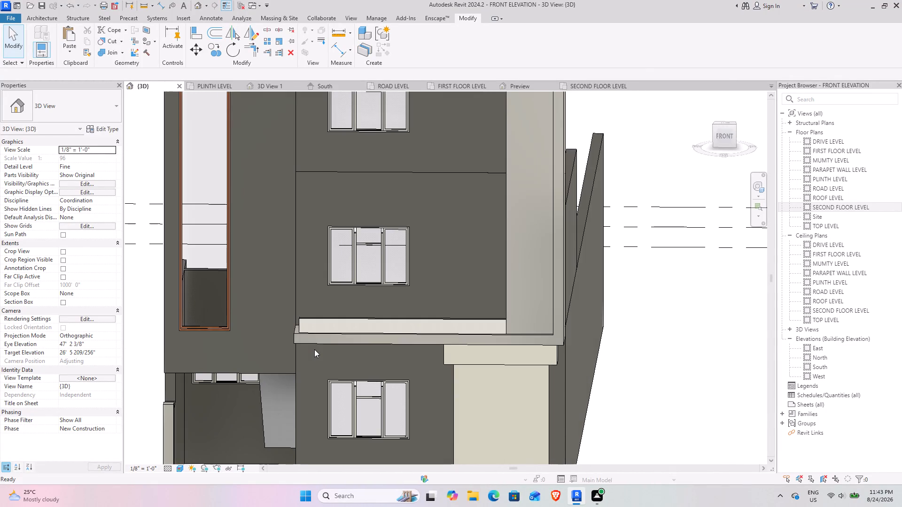
{"action": "middle_click_drag", "start_coordinate": [314, 349], "coordinate": [325, 349]}
{"action": "middle_click_drag", "start_coordinate": [325, 349], "coordinate": [328, 415], "text": "shift"}
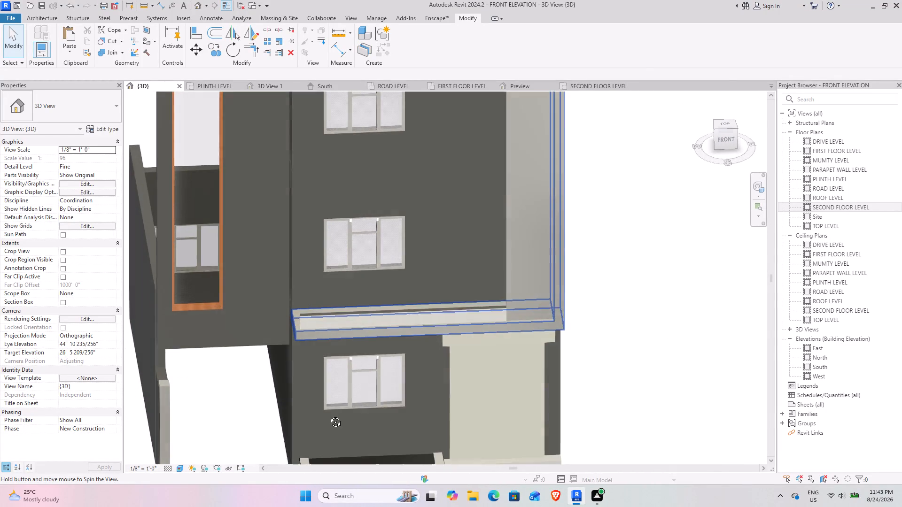
{"action": "middle_click_drag", "start_coordinate": [328, 415], "coordinate": [328, 415], "text": "shift"}
{"action": "middle_click_drag", "start_coordinate": [313, 405], "coordinate": [306, 388]}
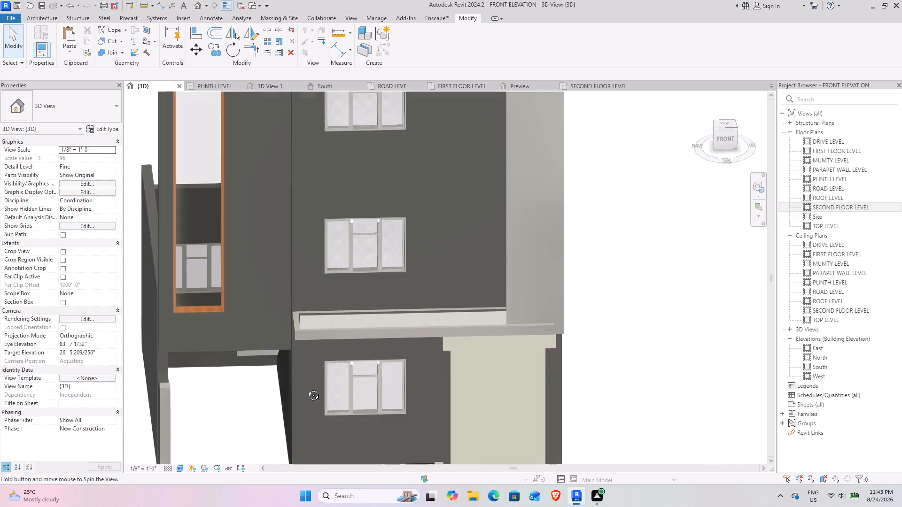
{"action": "middle_click_drag", "start_coordinate": [306, 388], "coordinate": [305, 387]}
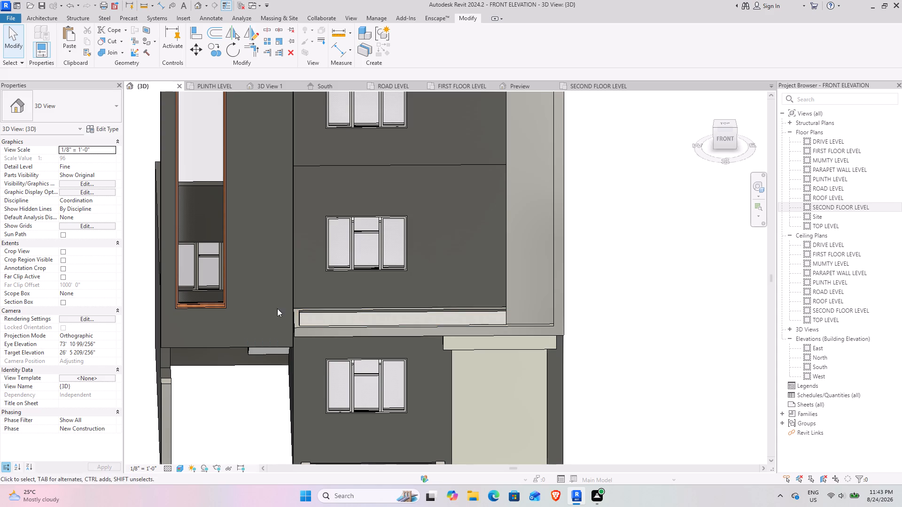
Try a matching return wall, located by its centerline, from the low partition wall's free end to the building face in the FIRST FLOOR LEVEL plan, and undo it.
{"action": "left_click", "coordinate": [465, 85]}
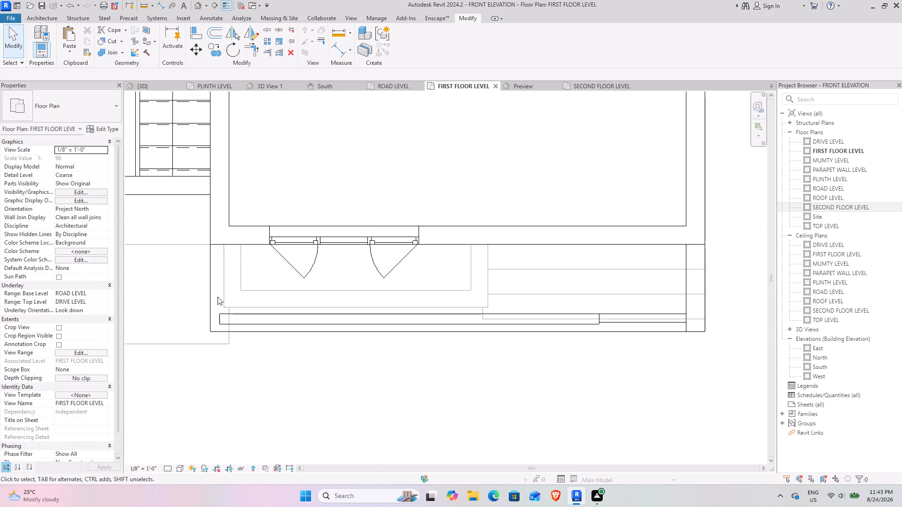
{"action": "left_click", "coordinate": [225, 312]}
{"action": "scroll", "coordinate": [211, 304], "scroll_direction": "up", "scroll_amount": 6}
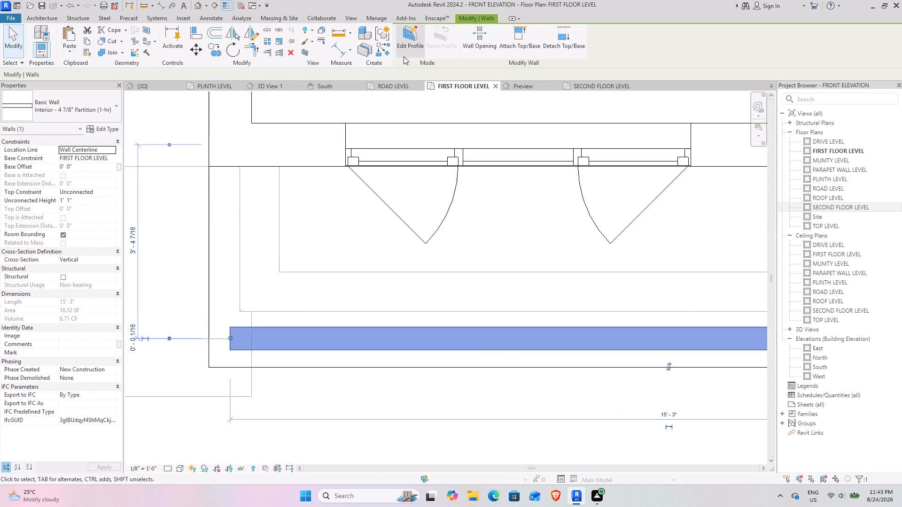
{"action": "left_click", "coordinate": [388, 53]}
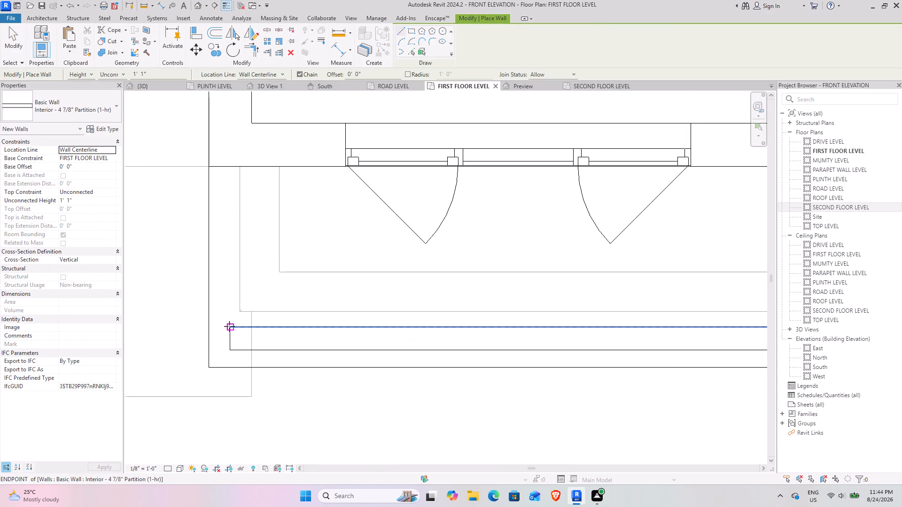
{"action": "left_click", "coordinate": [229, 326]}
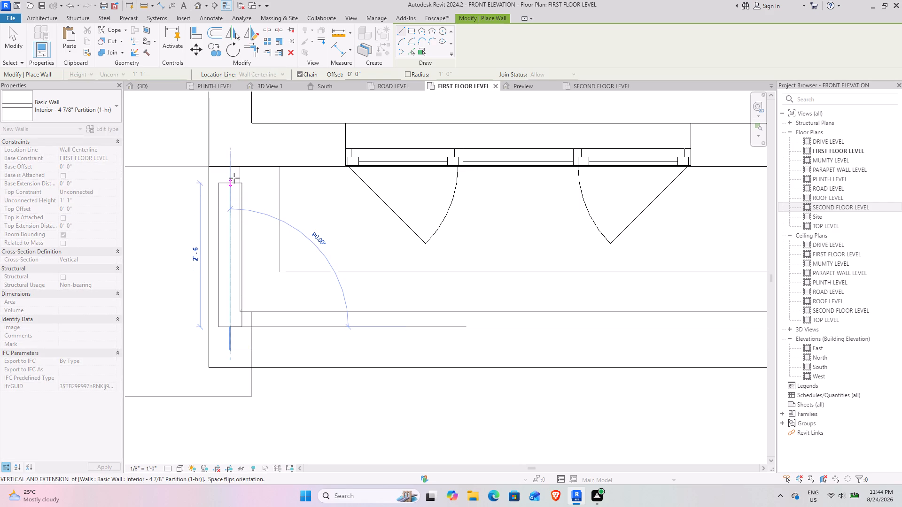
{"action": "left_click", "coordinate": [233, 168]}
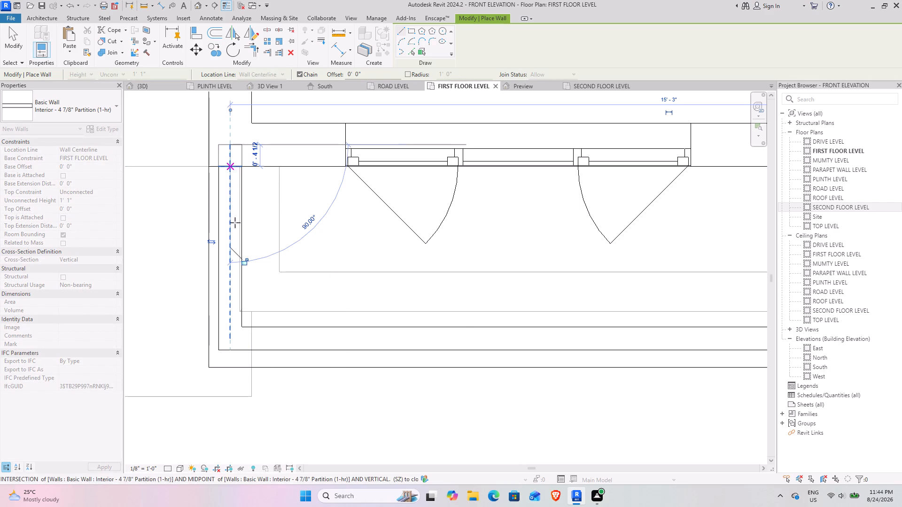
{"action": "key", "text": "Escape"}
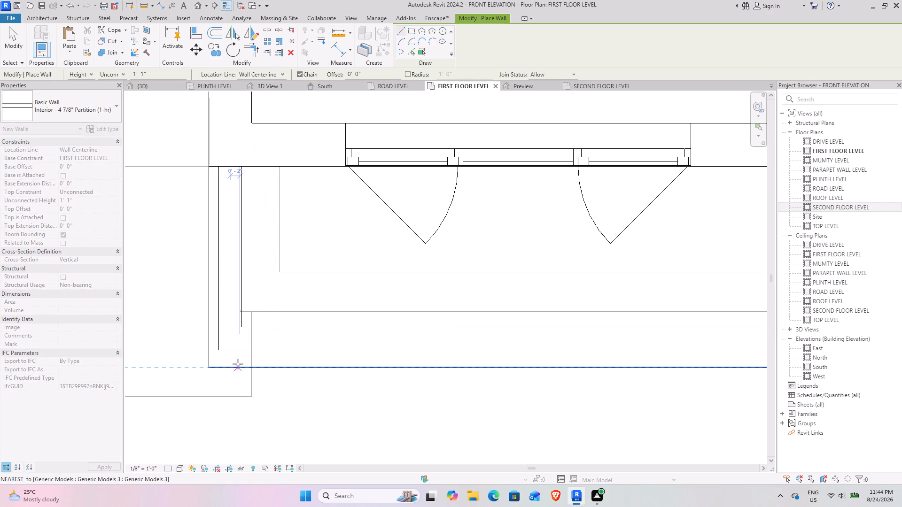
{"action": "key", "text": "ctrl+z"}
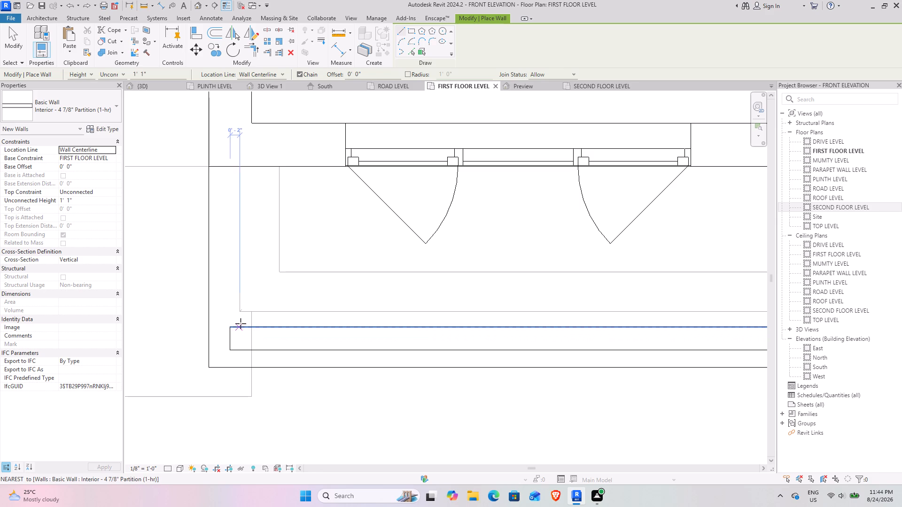
Draw the return partition wall from the low wall's free-end corner to the building's front face, using location line Finish Face: Interior and flipping its side inward.
{"action": "left_click", "coordinate": [279, 70]}
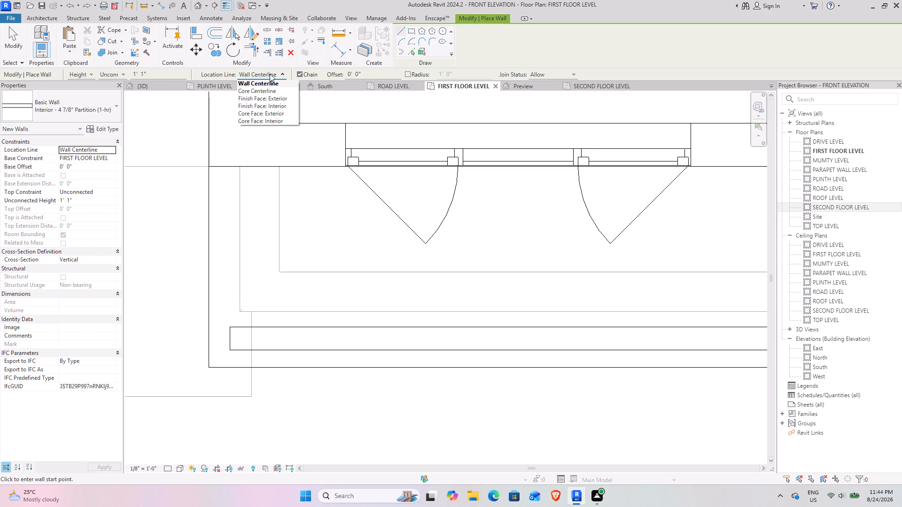
{"action": "left_click", "coordinate": [264, 106]}
{"action": "left_click", "coordinate": [231, 325]}
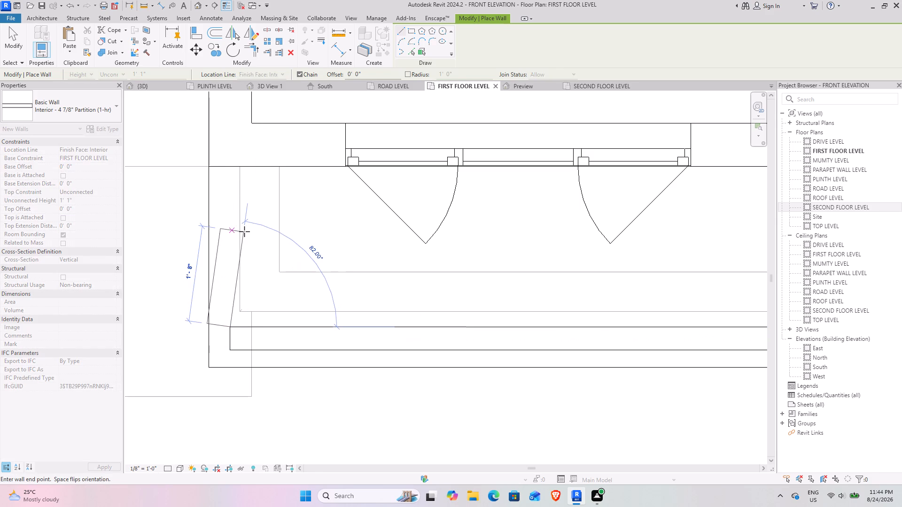
{"action": "key", "text": "space"}
{"action": "left_click", "coordinate": [229, 166]}
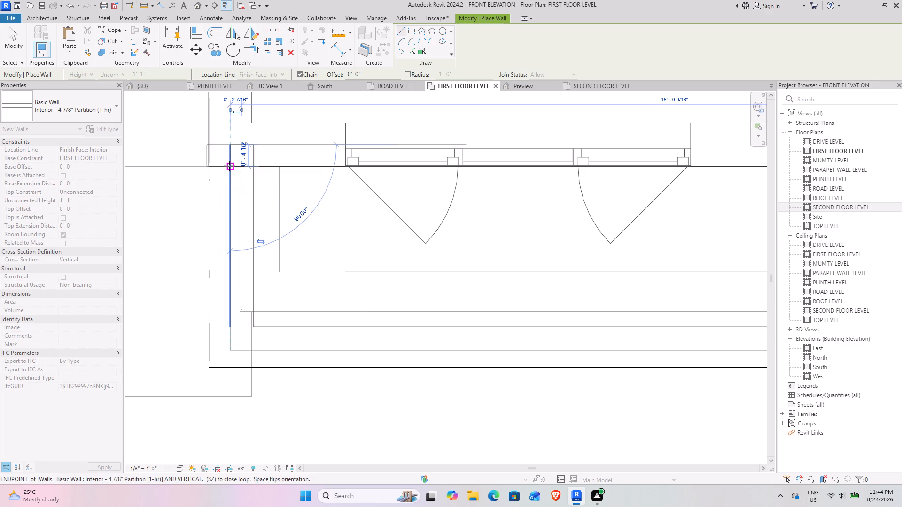
{"action": "key", "text": "Escape"}
{"action": "key", "text": "Escape"}
Examine the low partition wall and its new return on the ledge in the {3D} view from several angles.
{"action": "scroll", "coordinate": [294, 351], "scroll_direction": "down", "scroll_amount": 6}
{"action": "middle_click_drag", "start_coordinate": [406, 367], "coordinate": [361, 341]}
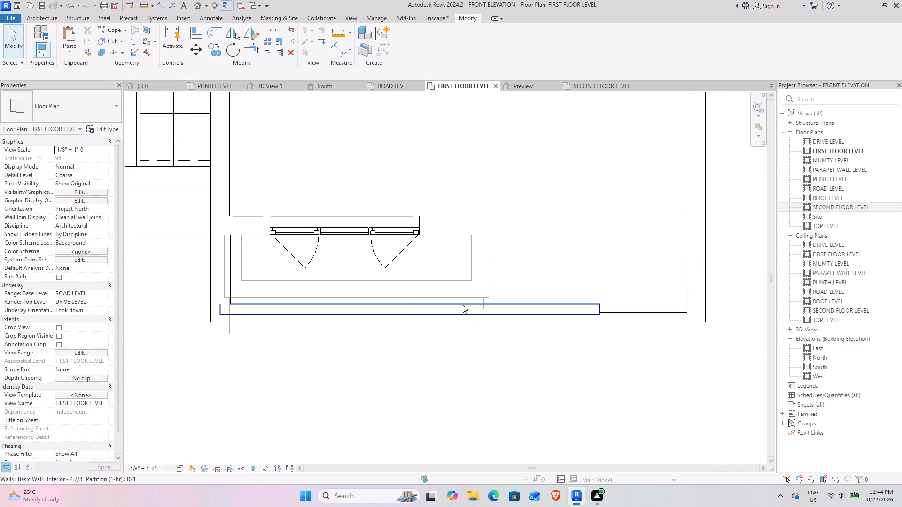
{"action": "left_click", "coordinate": [151, 80]}
{"action": "left_click", "coordinate": [148, 83]}
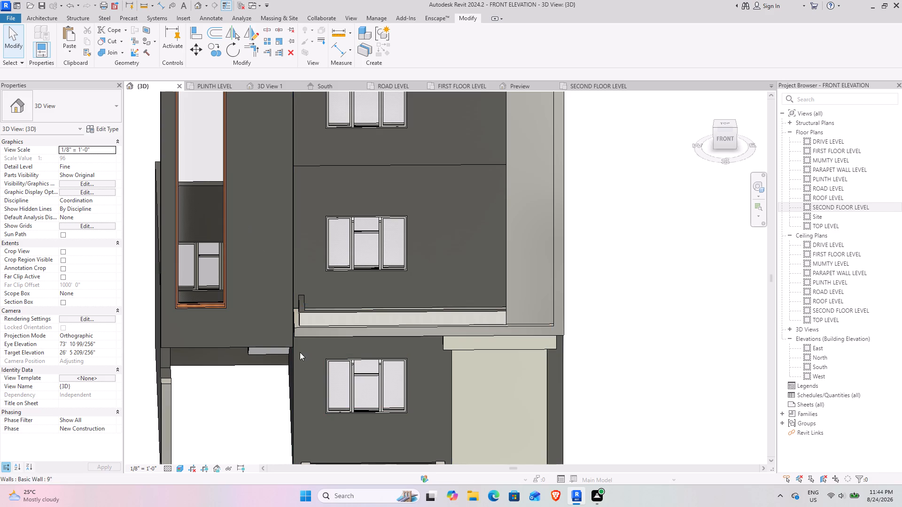
{"action": "middle_click_drag", "start_coordinate": [296, 350], "coordinate": [355, 329], "text": "shift"}
{"action": "middle_click_drag", "start_coordinate": [374, 369], "coordinate": [359, 365], "text": "shift"}
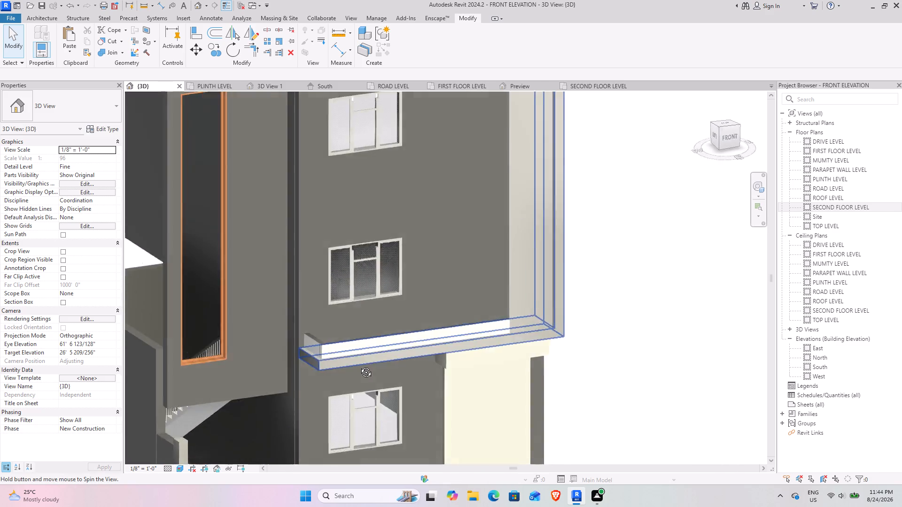
{"action": "middle_click_drag", "start_coordinate": [359, 365], "coordinate": [307, 400], "text": "shift"}
{"action": "middle_click_drag", "start_coordinate": [341, 370], "coordinate": [354, 384], "text": "shift"}
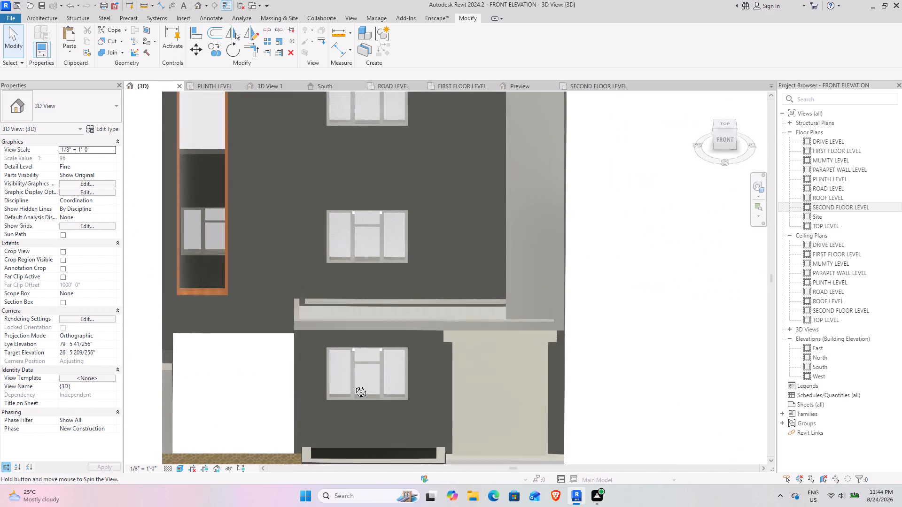
{"action": "middle_click_drag", "start_coordinate": [354, 384], "coordinate": [403, 413], "text": "shift"}
{"action": "middle_click_drag", "start_coordinate": [406, 413], "coordinate": [357, 376]}
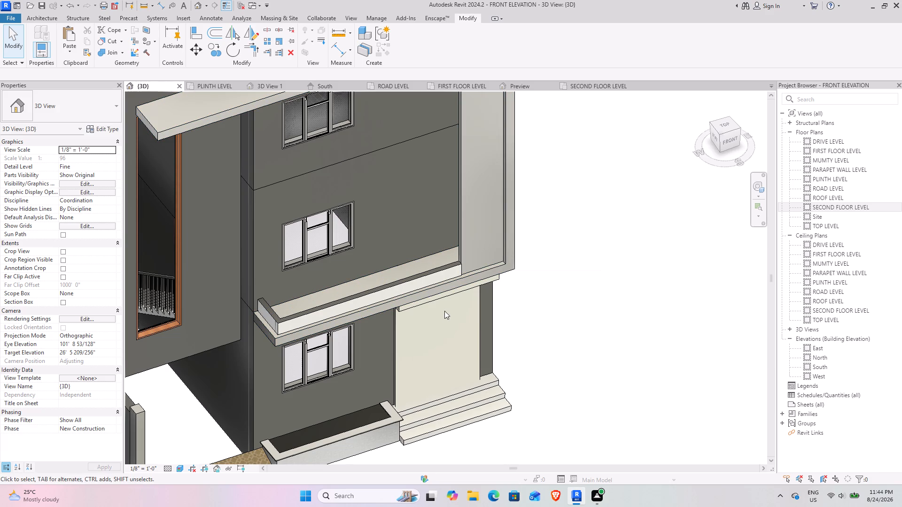
{"action": "scroll", "coordinate": [445, 265], "scroll_direction": "up", "scroll_amount": 3}
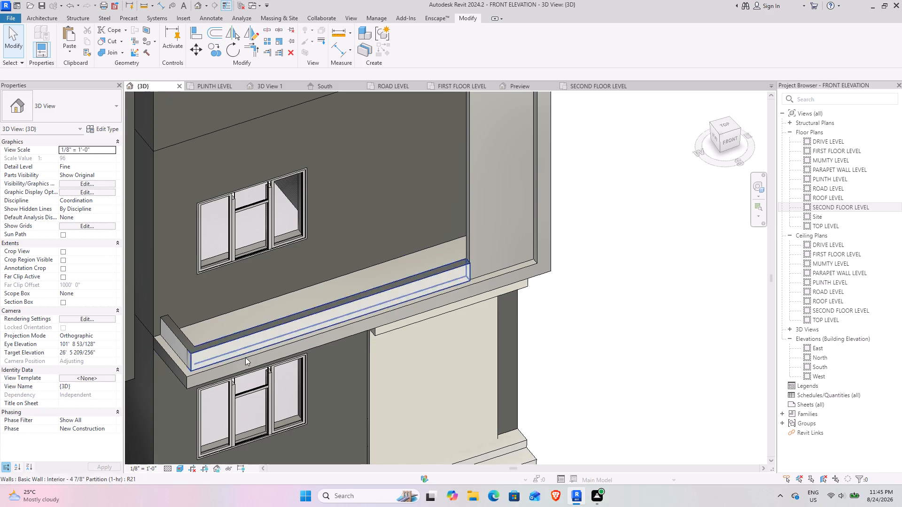
{"action": "scroll", "coordinate": [244, 333], "scroll_direction": "up", "scroll_amount": 1}
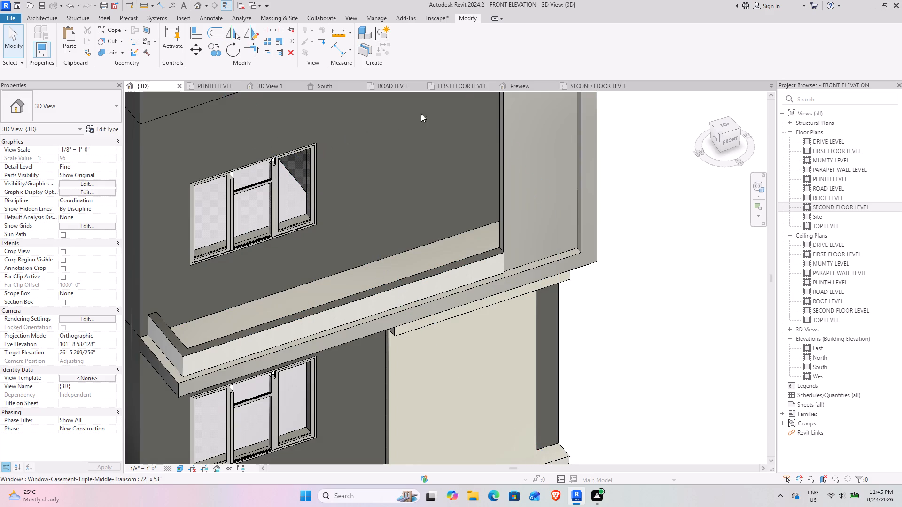
Start an in-place model in the Generic Models category from the FIRST FLOOR LEVEL plan, accepting the suggested name.
{"action": "left_click", "coordinate": [459, 84]}
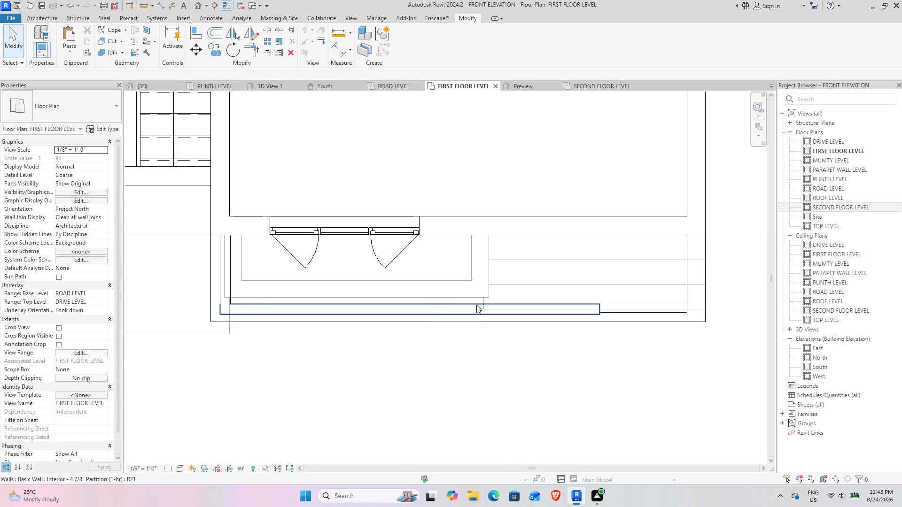
{"action": "scroll", "coordinate": [476, 305], "scroll_direction": "down", "scroll_amount": 2}
{"action": "scroll", "coordinate": [375, 328], "scroll_direction": "up", "scroll_amount": 1}
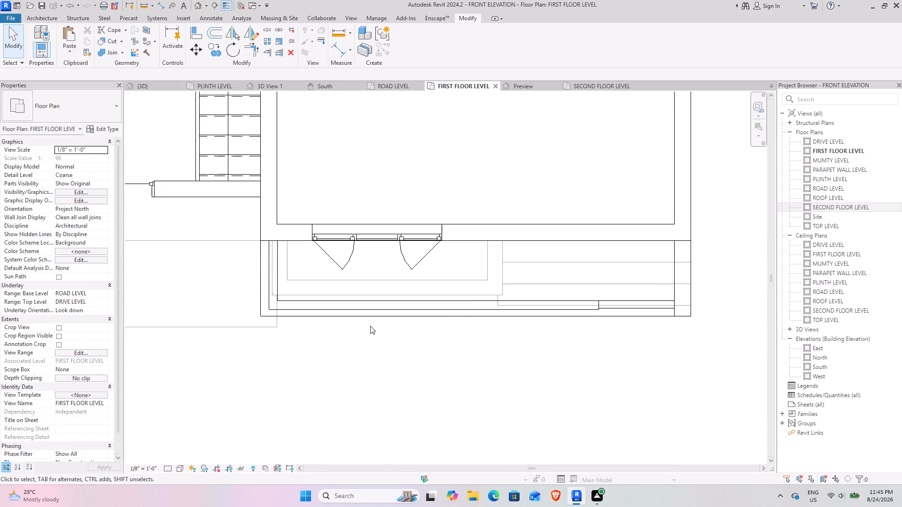
{"action": "scroll", "coordinate": [291, 293], "scroll_direction": "up", "scroll_amount": 2}
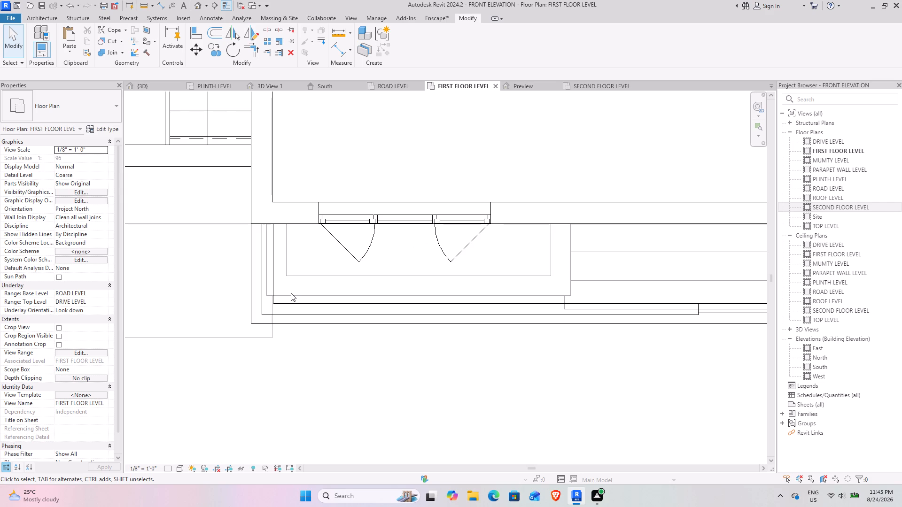
{"action": "scroll", "coordinate": [319, 293], "scroll_direction": "up", "scroll_amount": 1}
{"action": "middle_click_drag", "start_coordinate": [326, 296], "coordinate": [317, 297]}
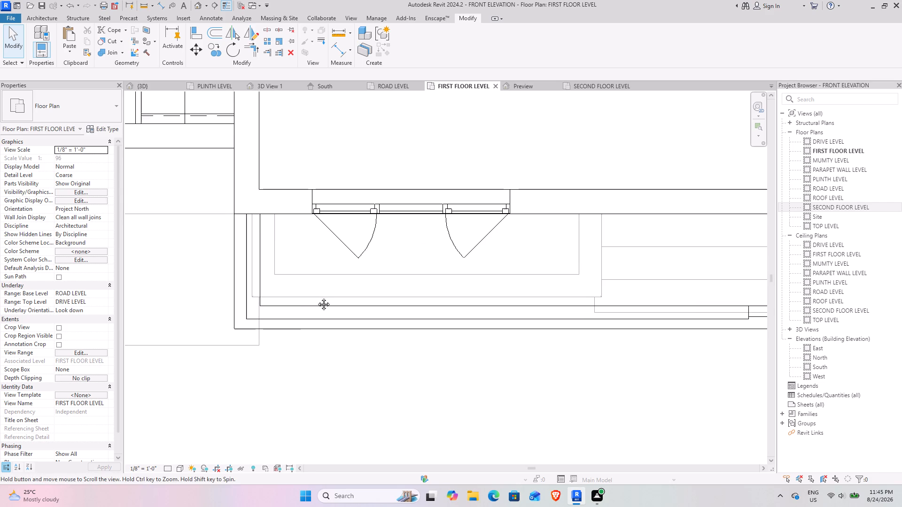
{"action": "middle_click_drag", "start_coordinate": [317, 297], "coordinate": [281, 309]}
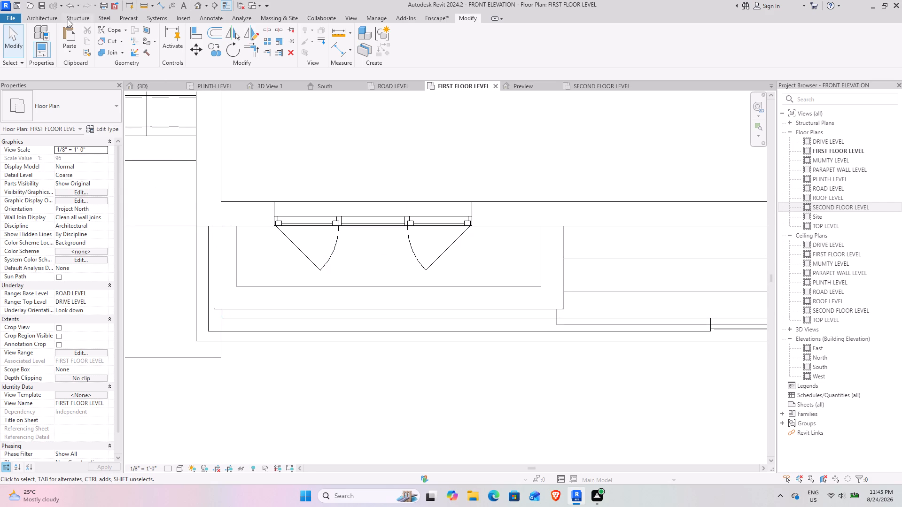
{"action": "left_click", "coordinate": [49, 15]}
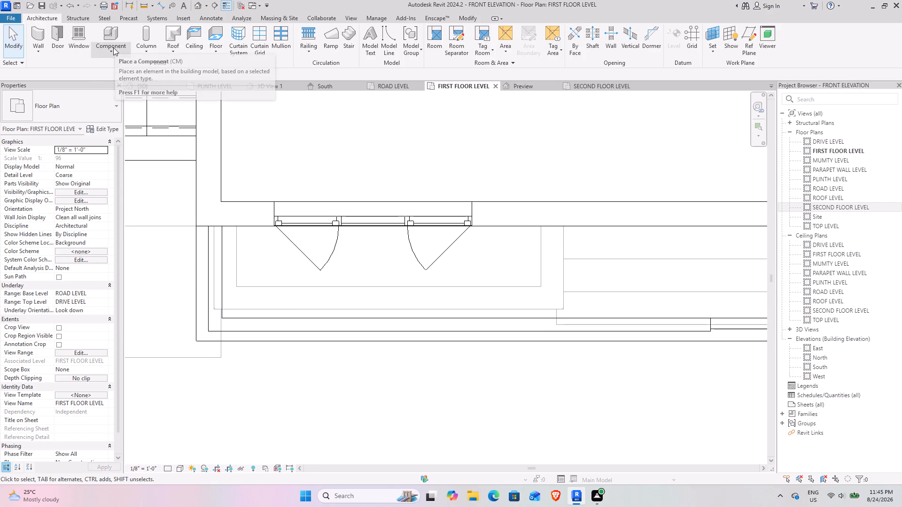
{"action": "left_click", "coordinate": [113, 47]}
{"action": "left_click", "coordinate": [117, 86]}
{"action": "left_click", "coordinate": [431, 246]}
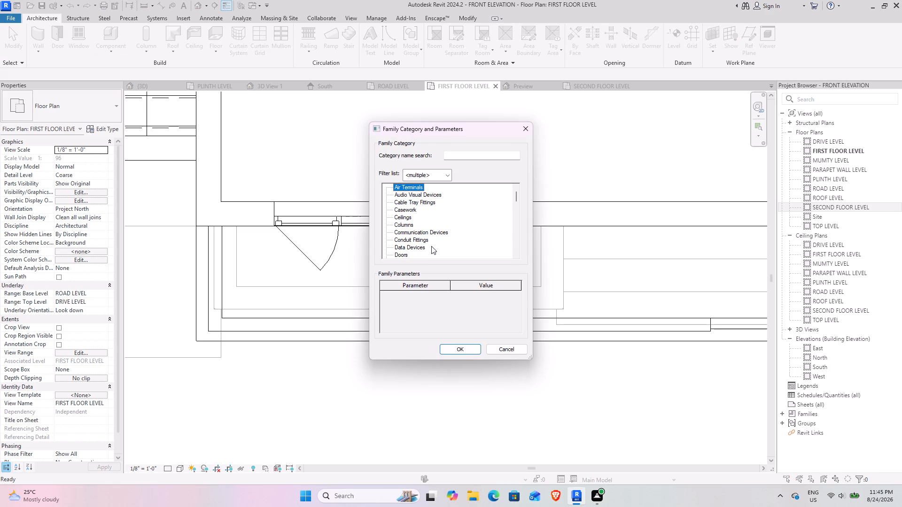
{"action": "key", "text": "g"}
{"action": "left_click", "coordinate": [456, 351]}
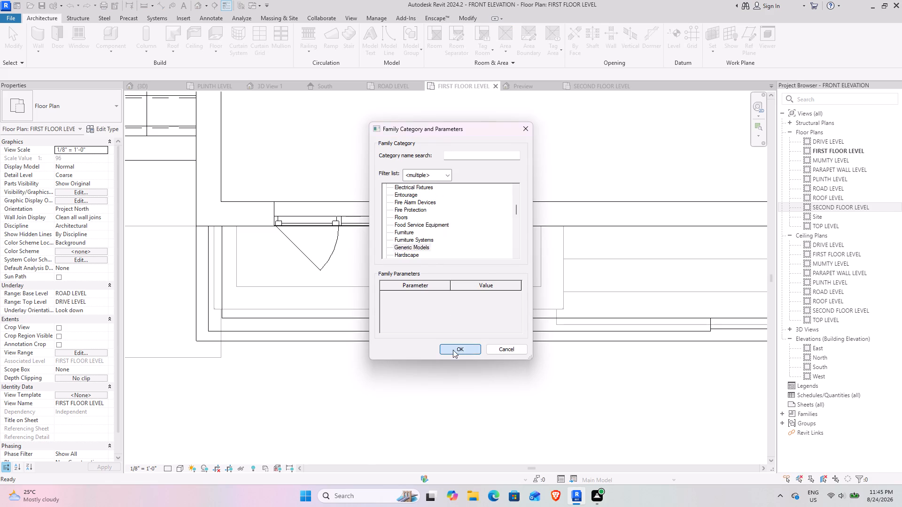
{"action": "left_click", "coordinate": [451, 263]}
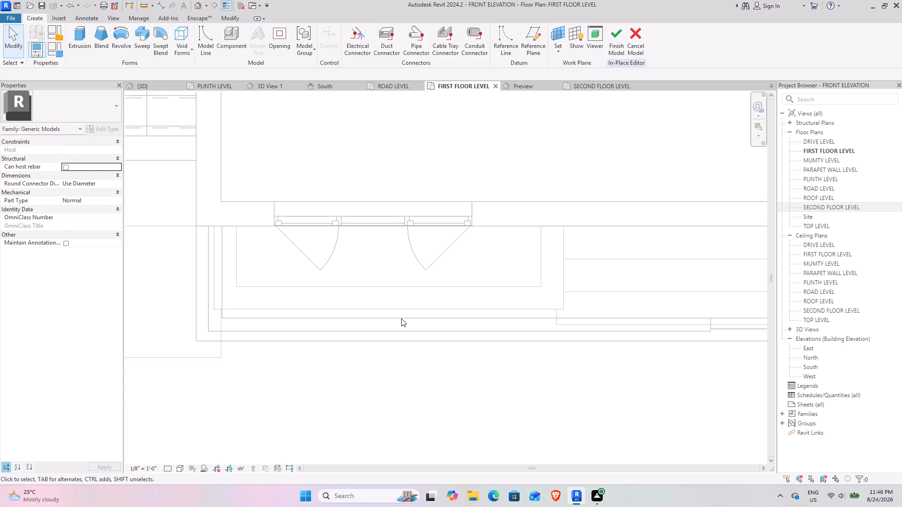
Start an extrusion with its work plane on the low partition wall's top face, and open the FIRST FLOOR LEVEL floor plan for sketching.
{"action": "left_click", "coordinate": [86, 31]}
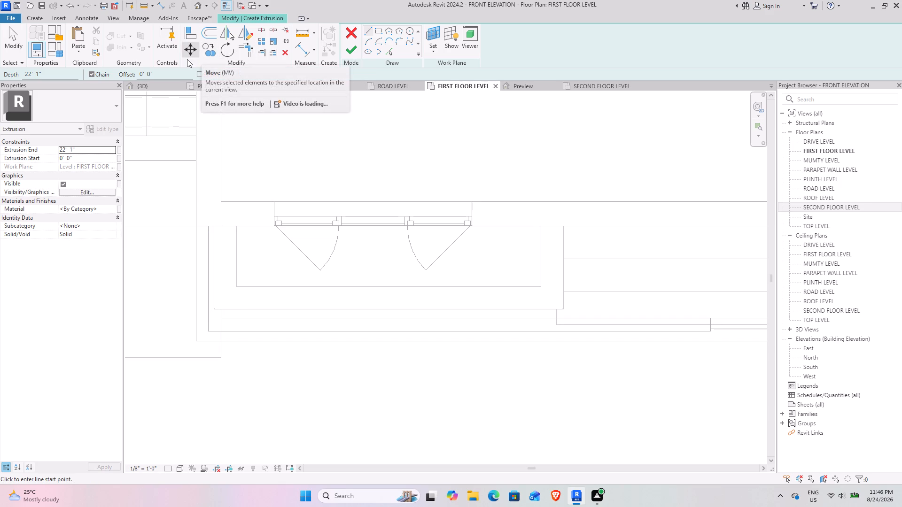
{"action": "left_click", "coordinate": [434, 45]}
{"action": "left_click", "coordinate": [434, 86]}
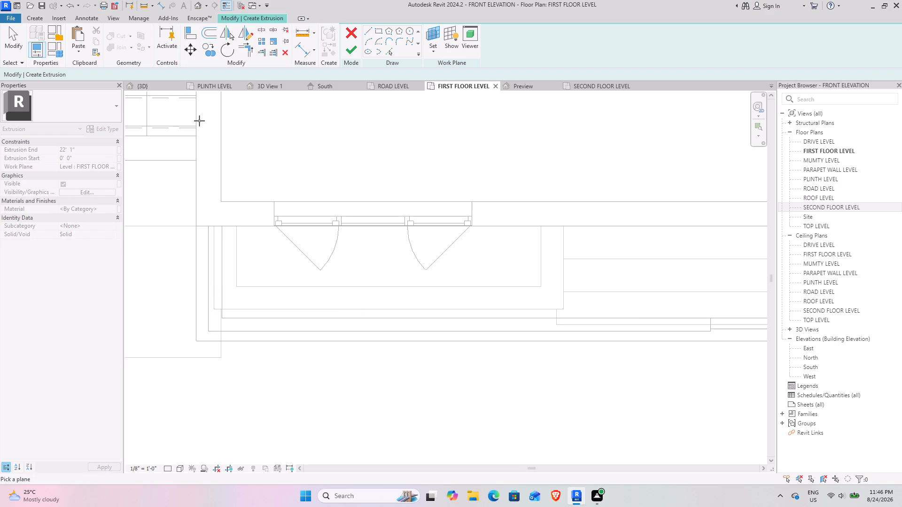
{"action": "left_click", "coordinate": [155, 90]}
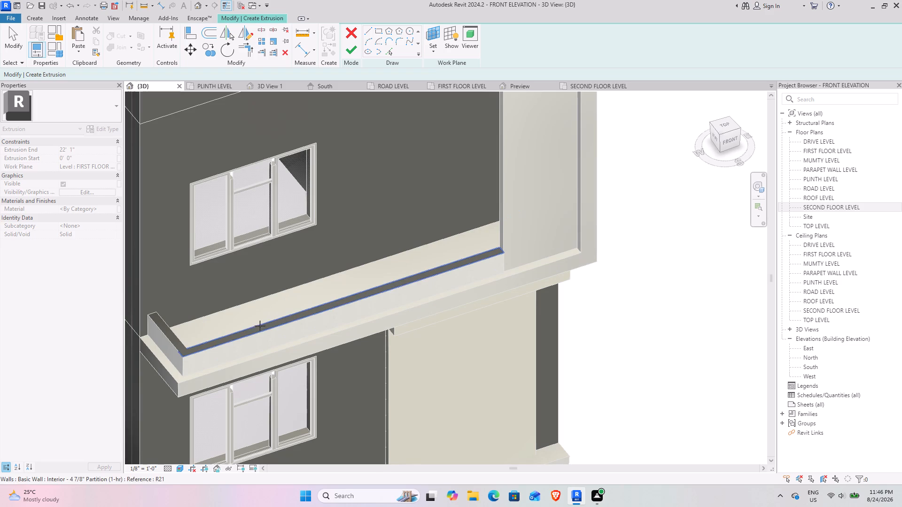
{"action": "left_click", "coordinate": [228, 337]}
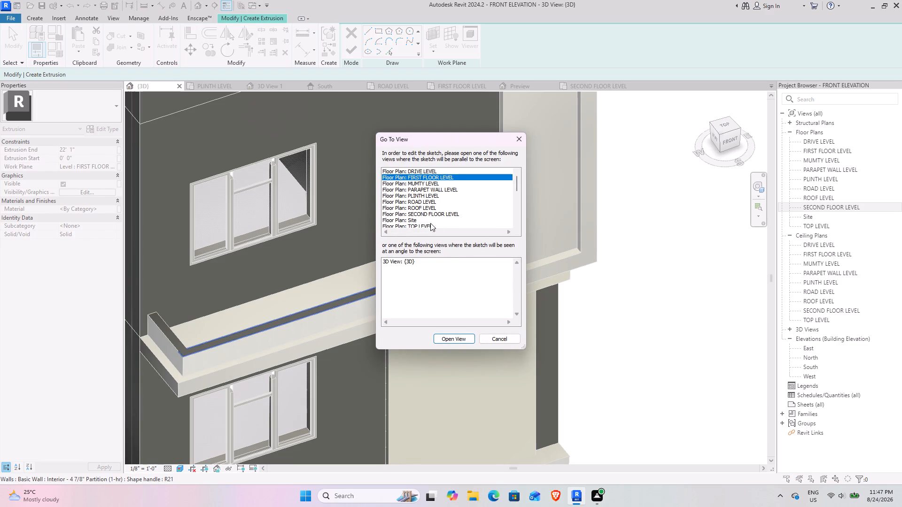
{"action": "left_click", "coordinate": [455, 337]}
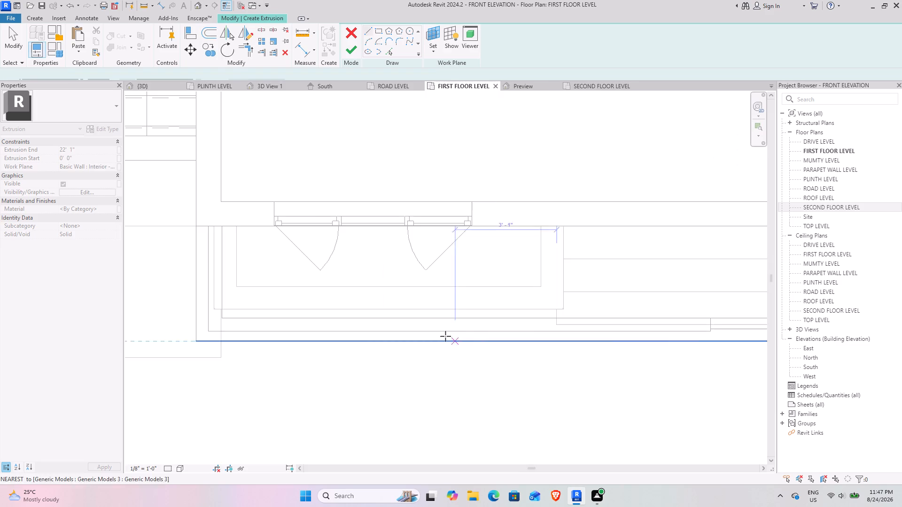
Sketch a rectangle with a 2" outward offset over the return partition wall, from the building face to the inner corner.
{"action": "left_click", "coordinate": [379, 29]}
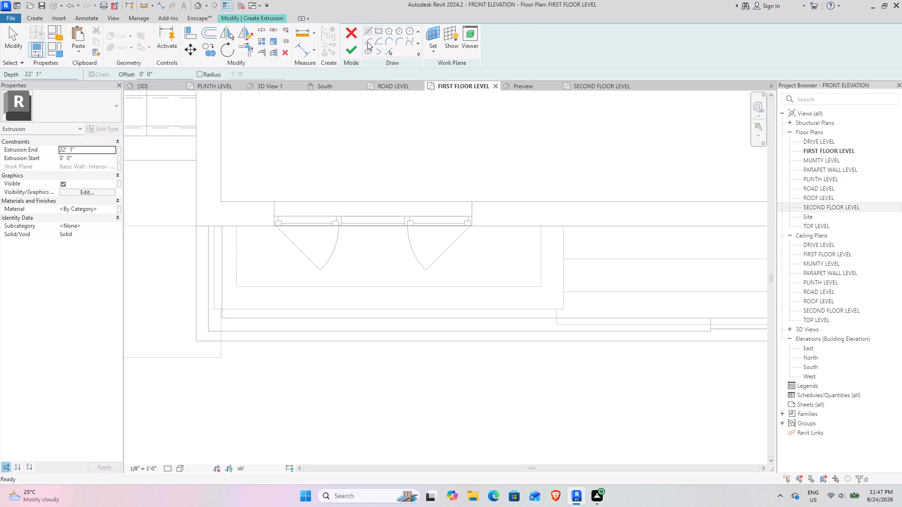
{"action": "left_click", "coordinate": [156, 74]}
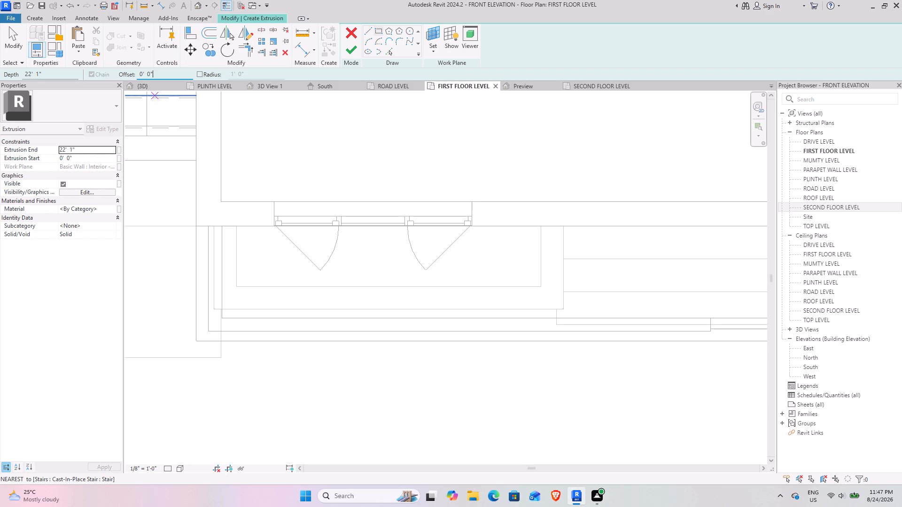
{"action": "left_click_drag", "start_coordinate": [156, 74], "coordinate": [134, 77]}
{"action": "type", "text": "2\""}
{"action": "key", "text": "Return"}
{"action": "left_click", "coordinate": [207, 227]}
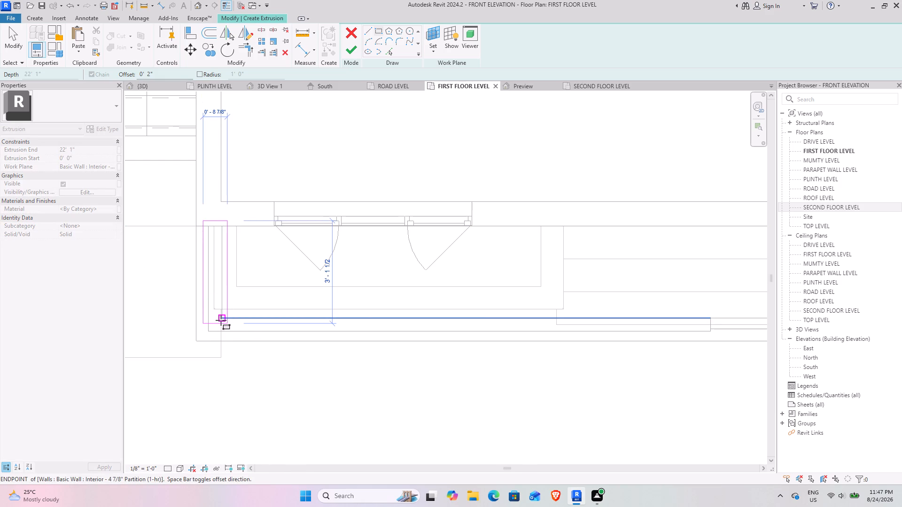
{"action": "left_click", "coordinate": [222, 320]}
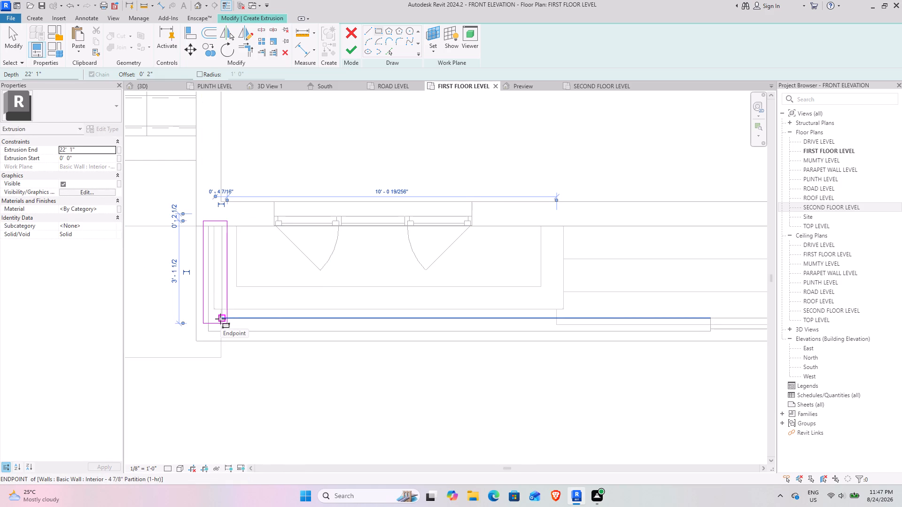
Sketch a second rectangle with the 2" offset over the long partition wall, from the inner corner to its far end.
{"action": "left_click", "coordinate": [220, 319]}
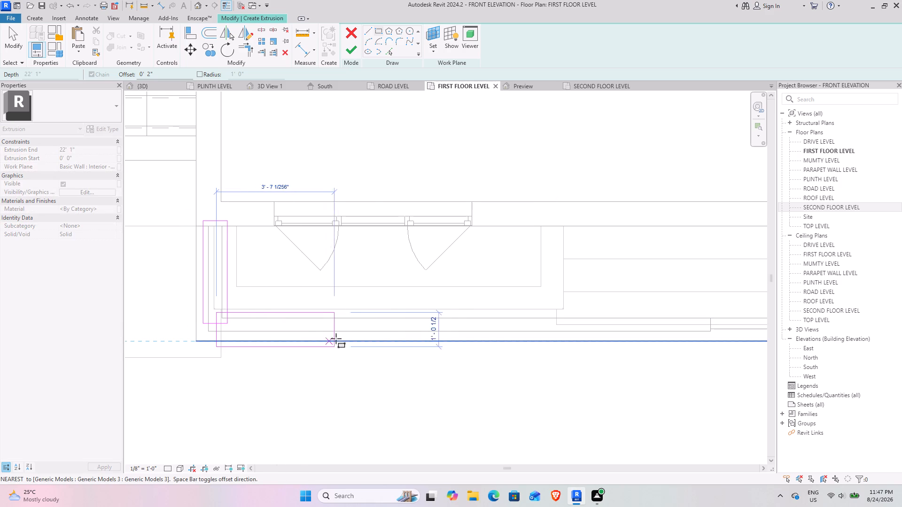
{"action": "scroll", "coordinate": [426, 328], "scroll_direction": "down", "scroll_amount": 3}
{"action": "middle_click_drag", "start_coordinate": [435, 327], "coordinate": [254, 321]}
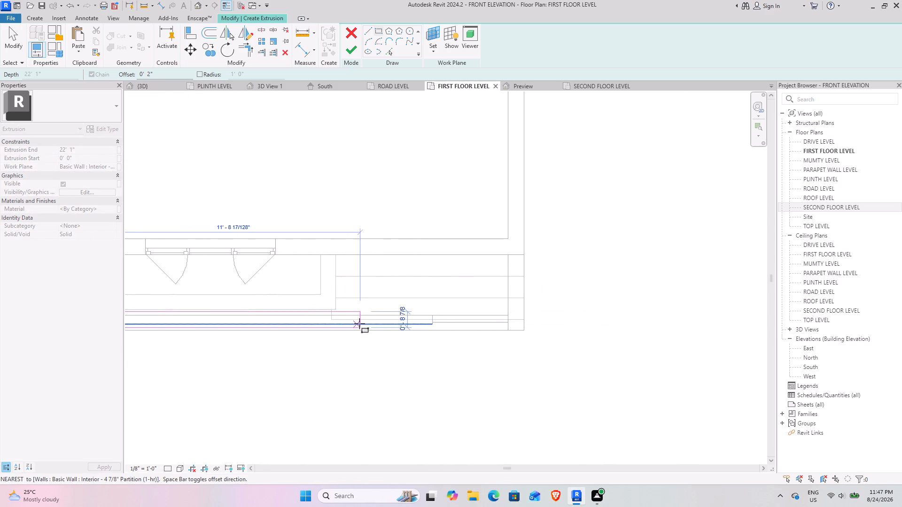
{"action": "scroll", "coordinate": [433, 325], "scroll_direction": "up", "scroll_amount": 2}
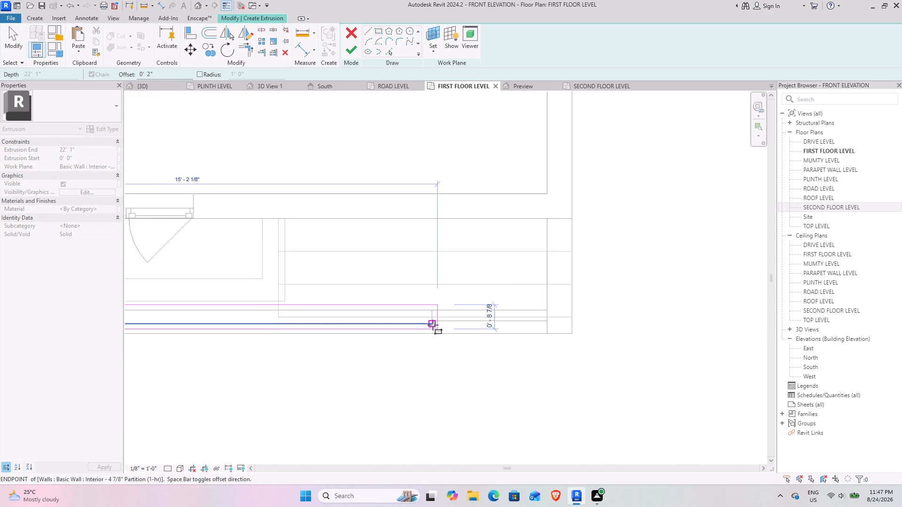
{"action": "scroll", "coordinate": [433, 325], "scroll_direction": "up", "scroll_amount": 6}
{"action": "left_click", "coordinate": [432, 320]}
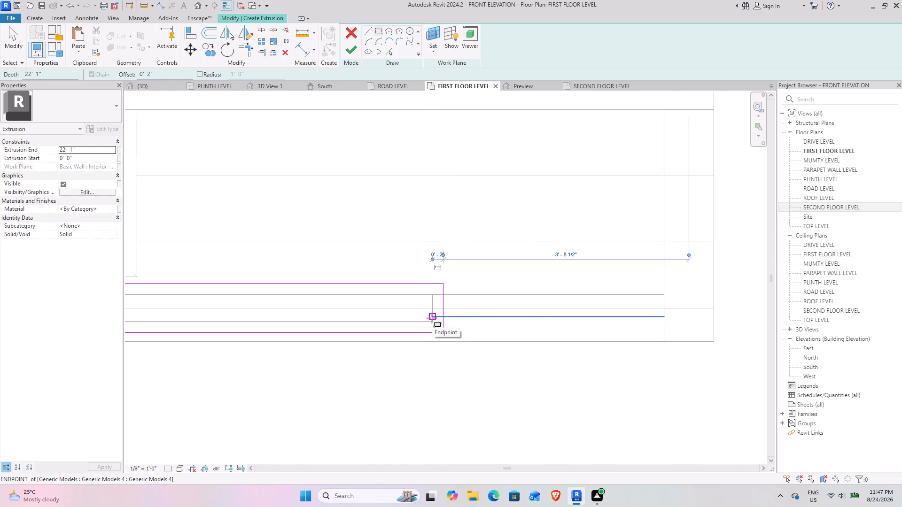
{"action": "key", "text": "Escape"}
{"action": "key", "text": "Escape"}
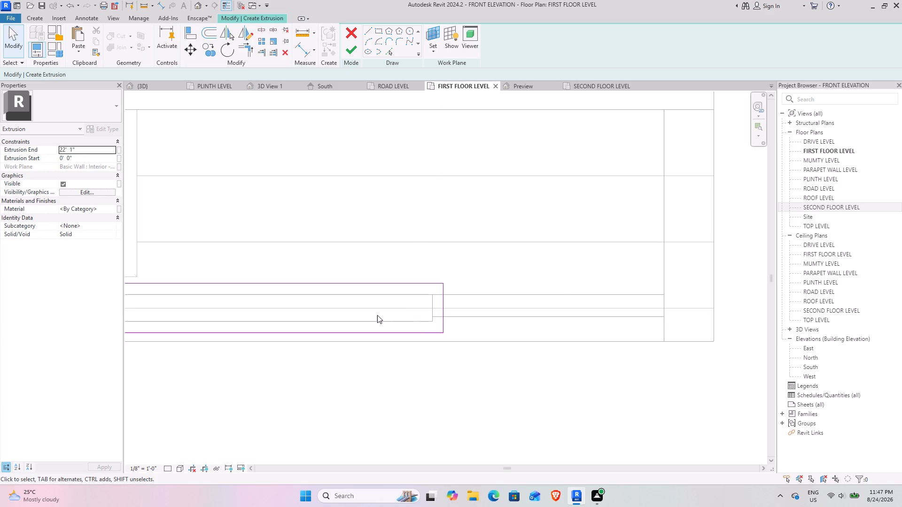
Delete the return rectangle's short sketch line where it overlaps the long rectangle at the corner.
{"action": "scroll", "coordinate": [373, 315], "scroll_direction": "down", "scroll_amount": 3}
{"action": "middle_click_drag", "start_coordinate": [336, 313], "coordinate": [582, 313]}
{"action": "middle_click_drag", "start_coordinate": [156, 312], "coordinate": [527, 307]}
{"action": "scroll", "coordinate": [396, 282], "scroll_direction": "up", "scroll_amount": 3}
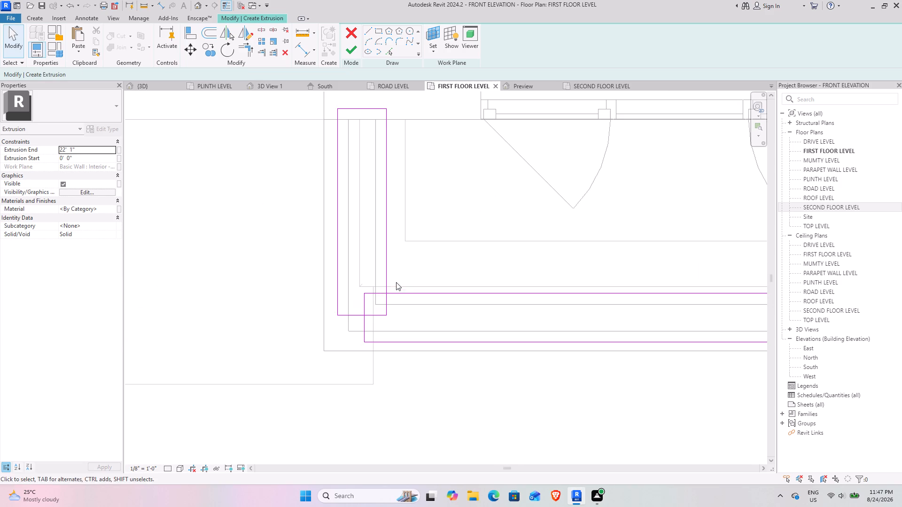
{"action": "left_click", "coordinate": [356, 318]}
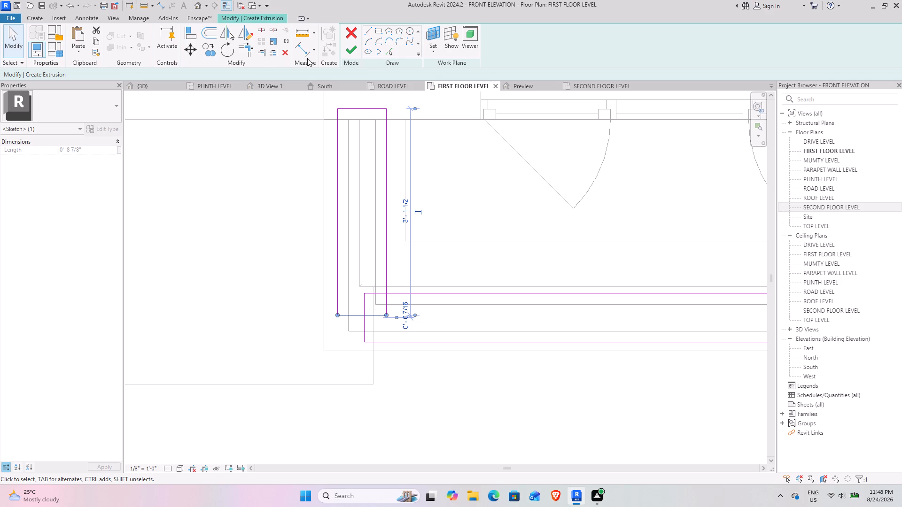
{"action": "left_click", "coordinate": [280, 55]}
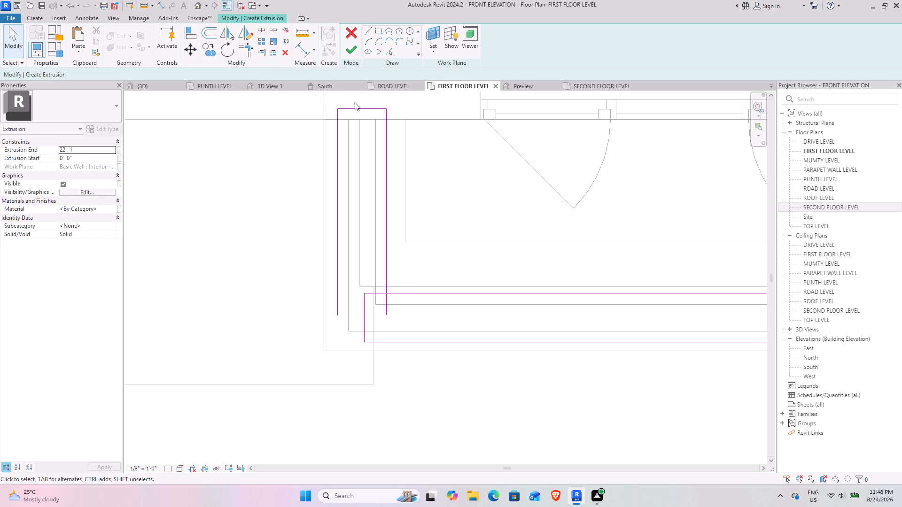
Move the return sketch's end line to the building's front face and its inner line onto the return wall's inner face.
{"action": "left_click", "coordinate": [353, 106]}
{"action": "left_click_drag", "start_coordinate": [355, 107], "coordinate": [357, 123]}
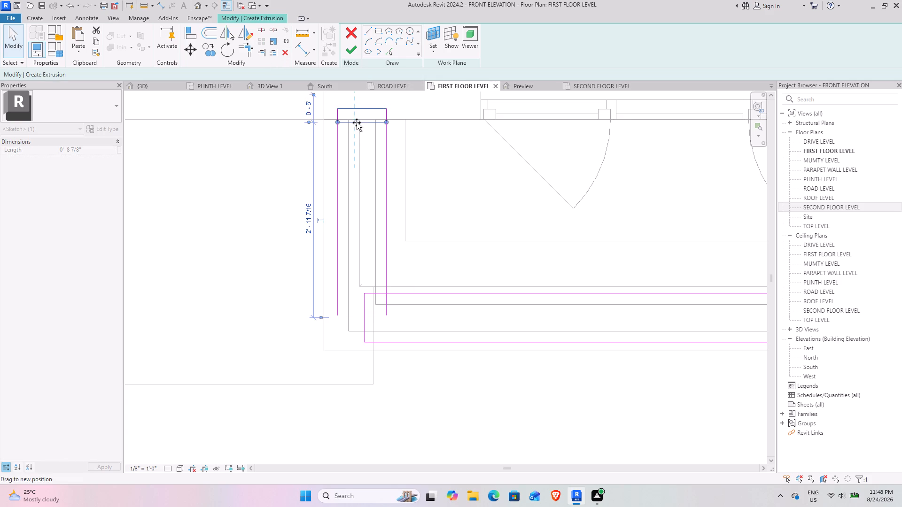
{"action": "left_click_drag", "start_coordinate": [357, 123], "coordinate": [358, 122]}
{"action": "left_click", "coordinate": [389, 264]}
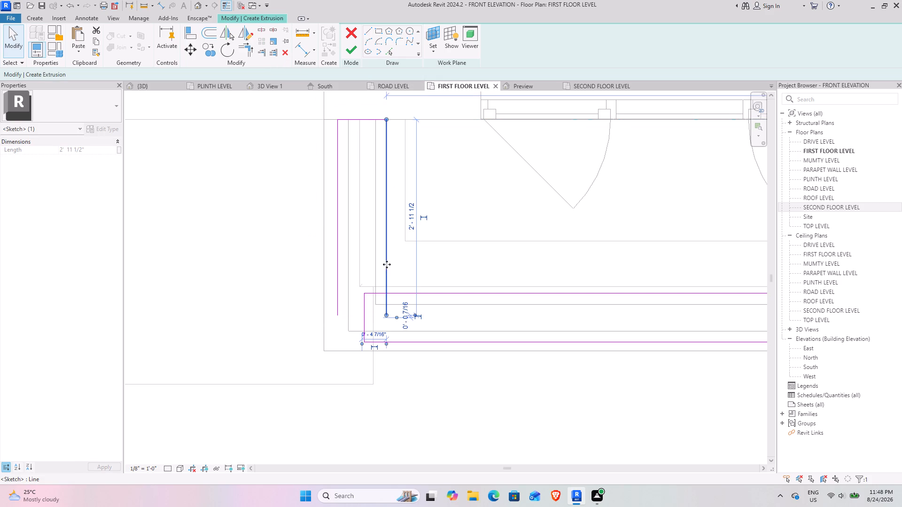
{"action": "left_click_drag", "start_coordinate": [387, 248], "coordinate": [373, 246]}
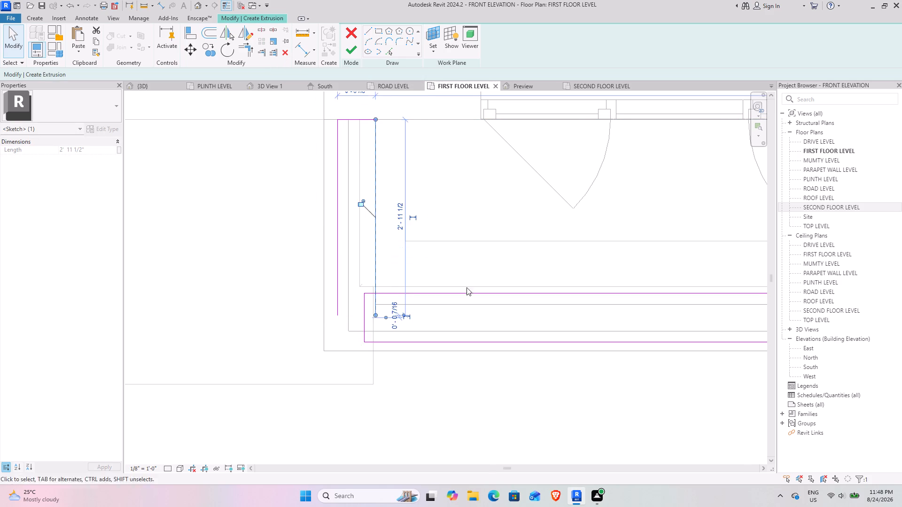
Delete the long rectangle's short sketch line at the corner with the return.
{"action": "left_click", "coordinate": [366, 323]}
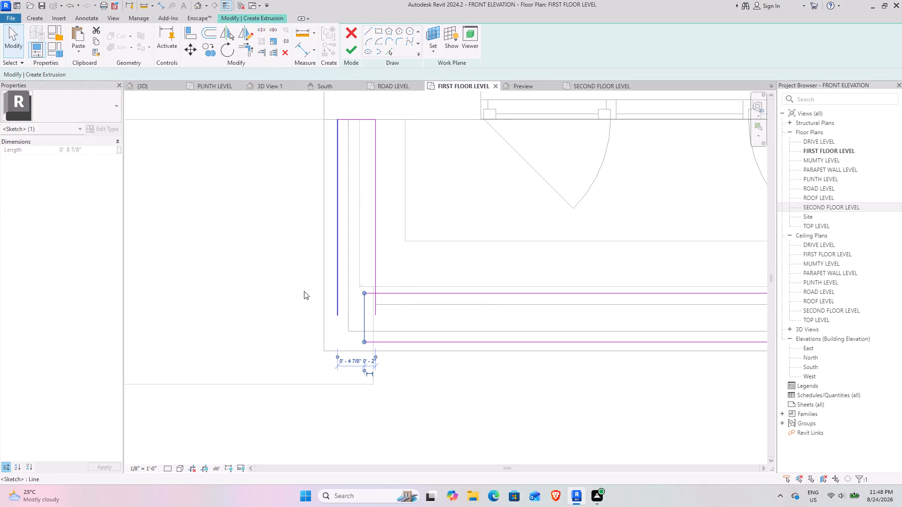
{"action": "left_click", "coordinate": [286, 56]}
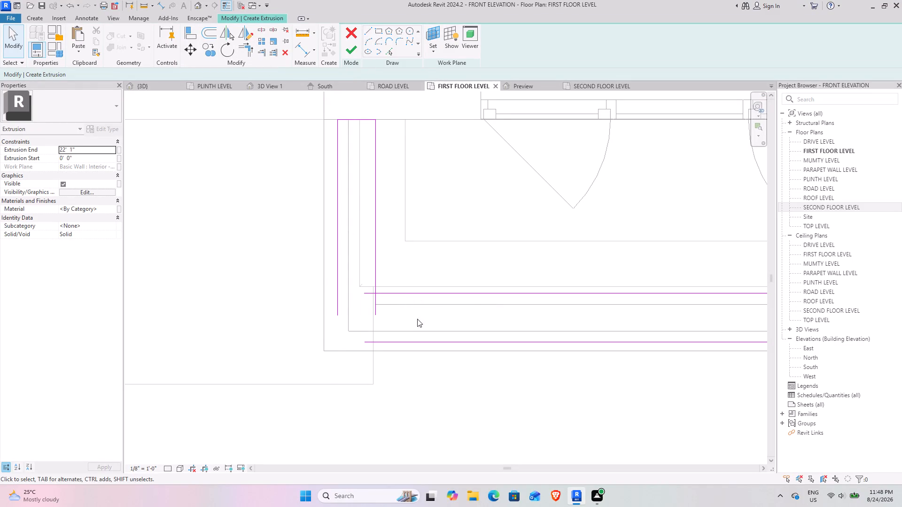
Move the long sketch's inner line onto the wall's inner face and its far end line to the wall's end.
{"action": "left_click", "coordinate": [444, 295]}
{"action": "scroll", "coordinate": [477, 299], "scroll_direction": "down", "scroll_amount": 2}
{"action": "middle_click_drag", "start_coordinate": [521, 307], "coordinate": [334, 313]}
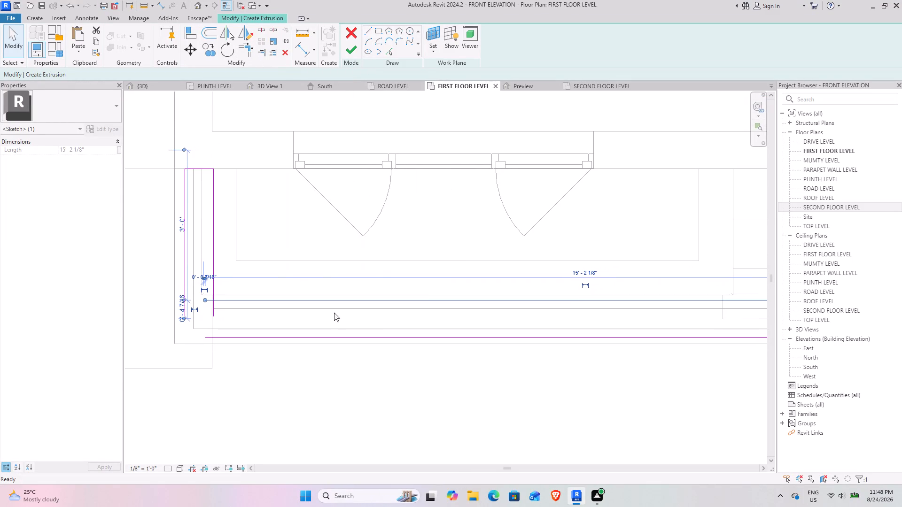
{"action": "left_click_drag", "start_coordinate": [399, 301], "coordinate": [397, 316]}
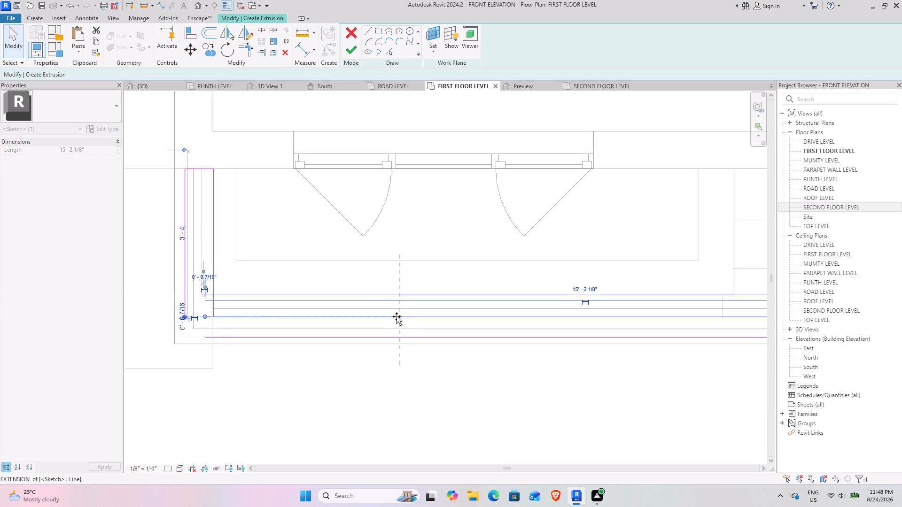
{"action": "left_click_drag", "start_coordinate": [397, 316], "coordinate": [394, 310]}
{"action": "scroll", "coordinate": [549, 390], "scroll_direction": "down", "scroll_amount": 2}
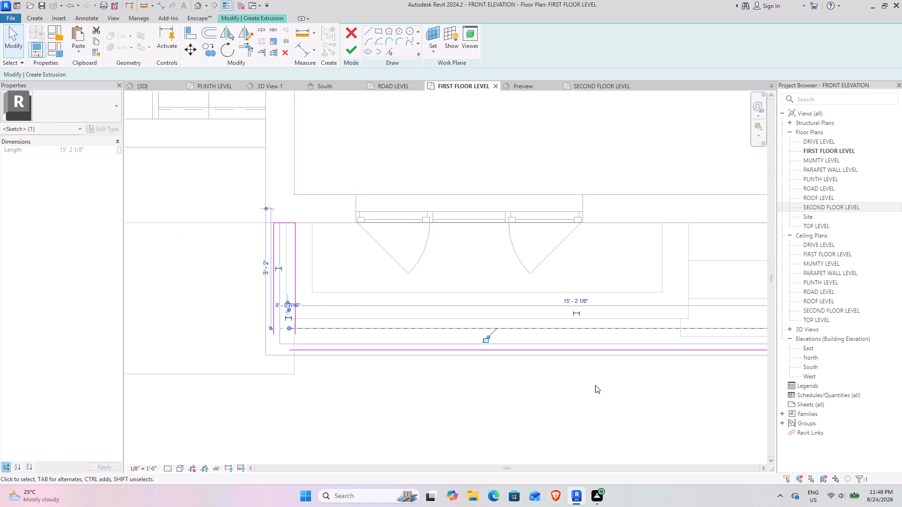
{"action": "middle_click_drag", "start_coordinate": [587, 385], "coordinate": [215, 383]}
{"action": "scroll", "coordinate": [488, 342], "scroll_direction": "up", "scroll_amount": 7}
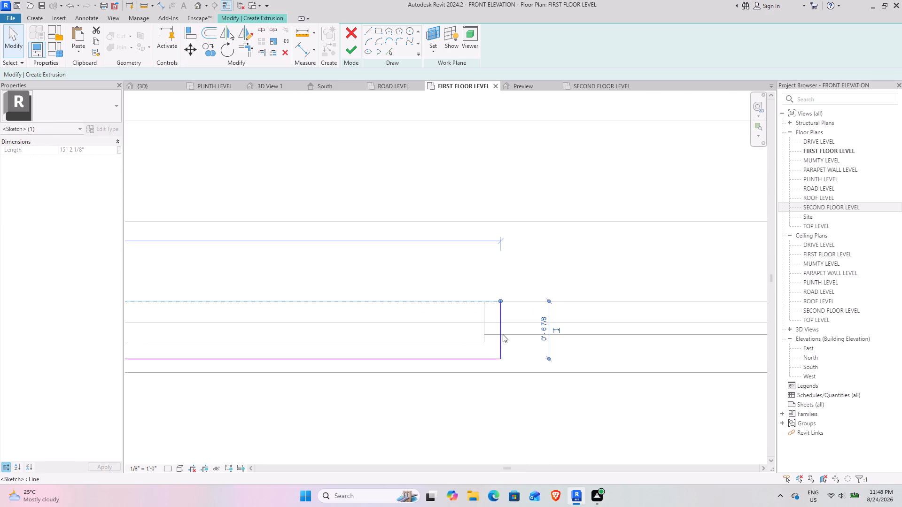
{"action": "left_click", "coordinate": [503, 334]}
{"action": "left_click_drag", "start_coordinate": [502, 329], "coordinate": [485, 328]}
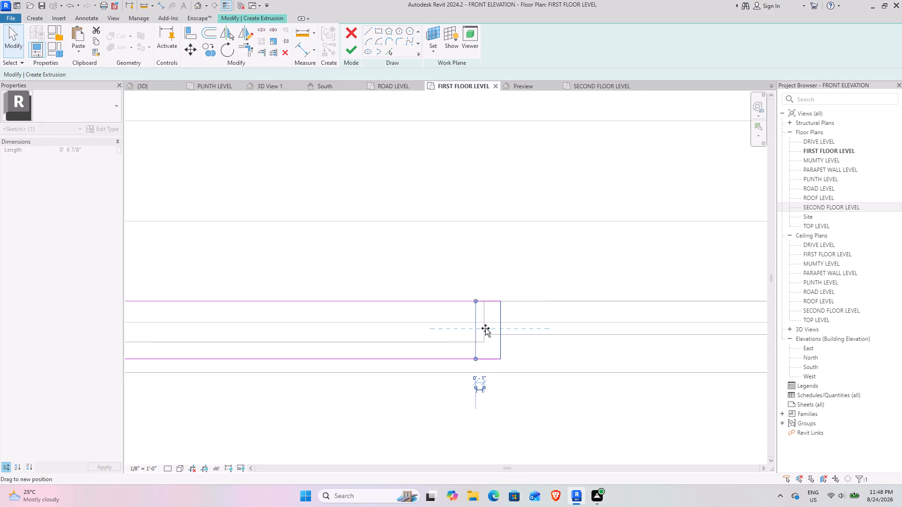
{"action": "left_click_drag", "start_coordinate": [485, 328], "coordinate": [483, 328]}
Trim the inner and outer sketch lines to corners, joining the return and long outlines into one L-shaped profile.
{"action": "scroll", "coordinate": [429, 356], "scroll_direction": "down", "scroll_amount": 4}
{"action": "middle_click_drag", "start_coordinate": [349, 379], "coordinate": [631, 375]}
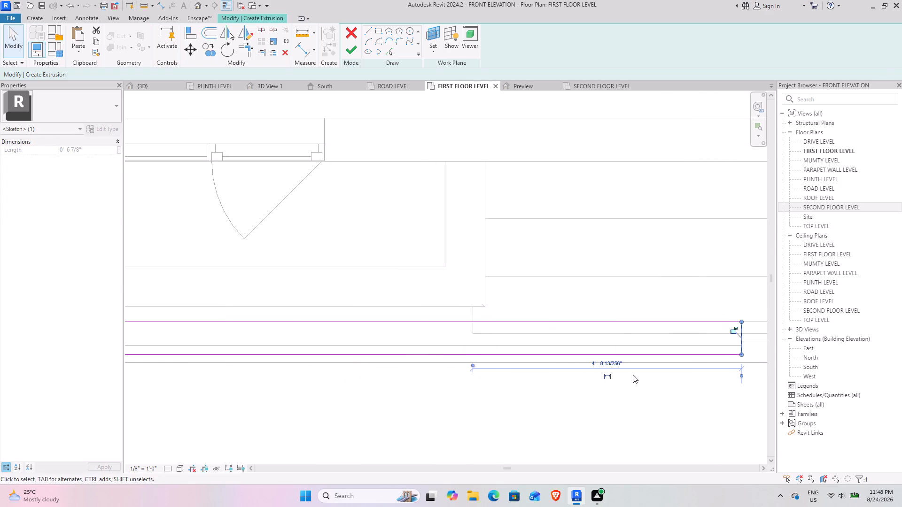
{"action": "middle_click_drag", "start_coordinate": [178, 356], "coordinate": [509, 337]}
{"action": "left_click", "coordinate": [247, 51]}
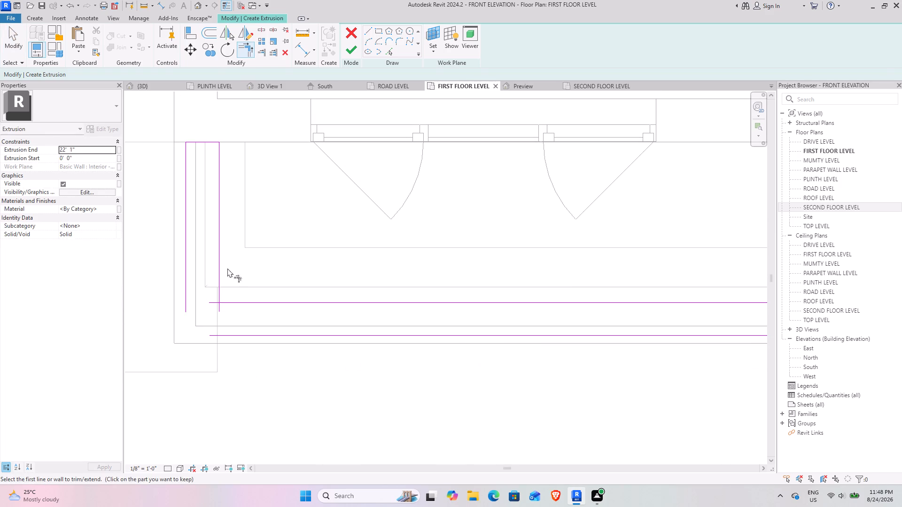
{"action": "left_click", "coordinate": [220, 284]}
{"action": "left_click", "coordinate": [231, 299]}
{"action": "left_click", "coordinate": [186, 303]}
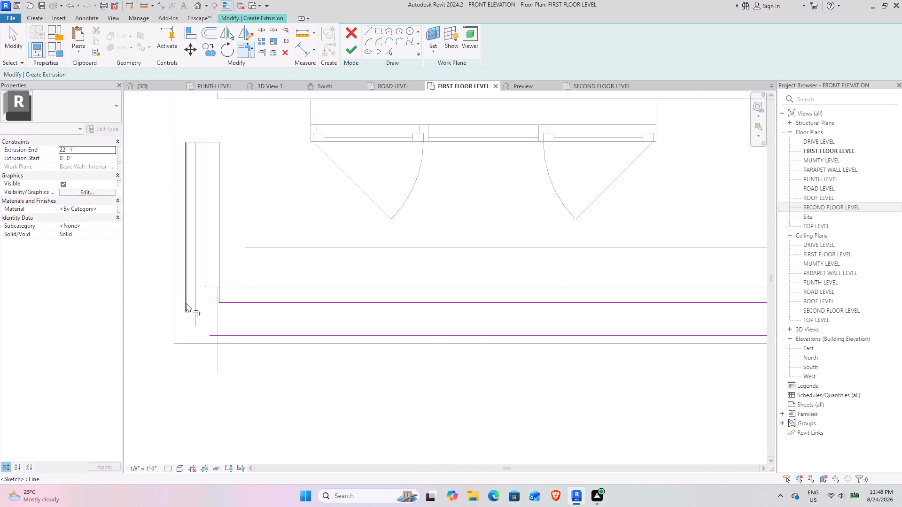
{"action": "left_click", "coordinate": [212, 336]}
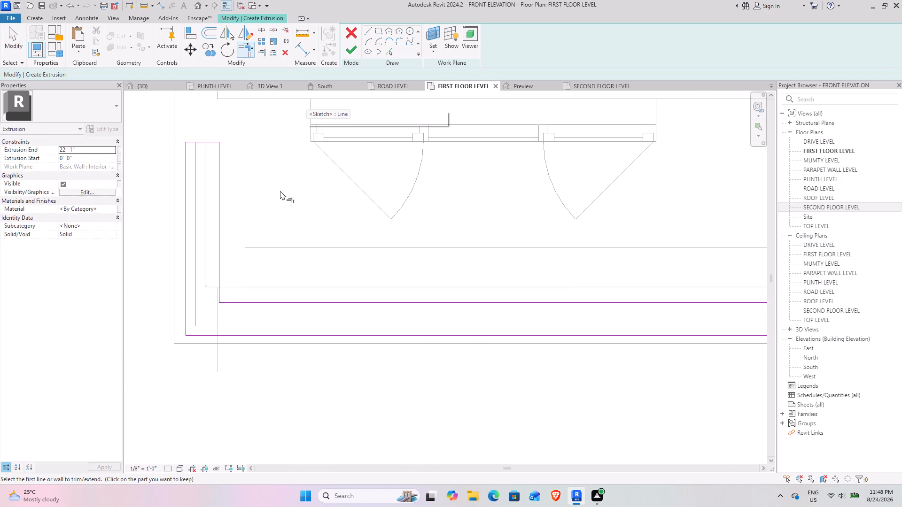
Set the extrusion end to 2", then finish the extrusion sketch and the in-place model.
{"action": "left_click", "coordinate": [88, 147]}
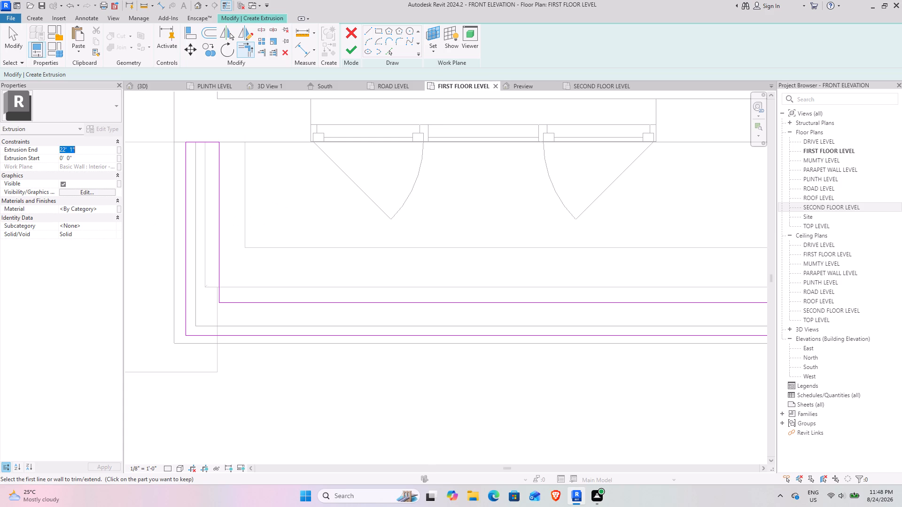
{"action": "type", "text": "2\""}
{"action": "key", "text": "Return"}
{"action": "left_click", "coordinate": [356, 55]}
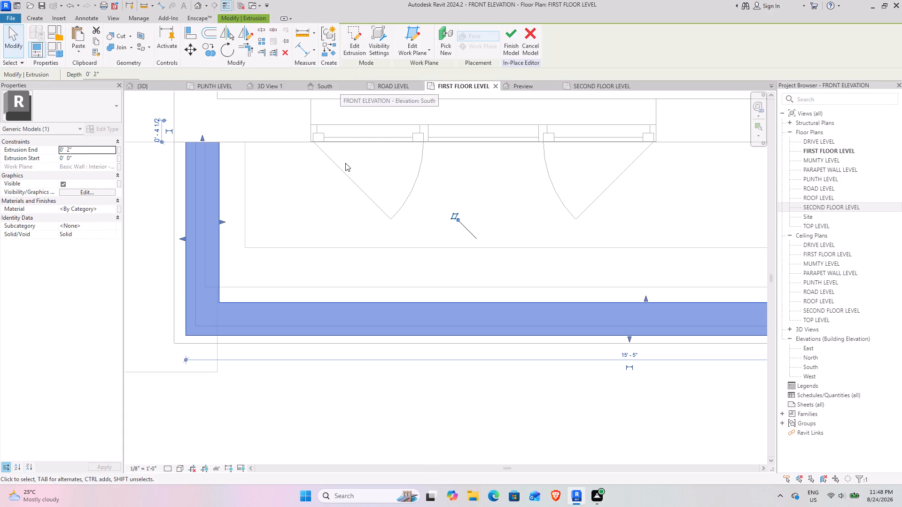
{"action": "scroll", "coordinate": [375, 220], "scroll_direction": "down", "scroll_amount": 6}
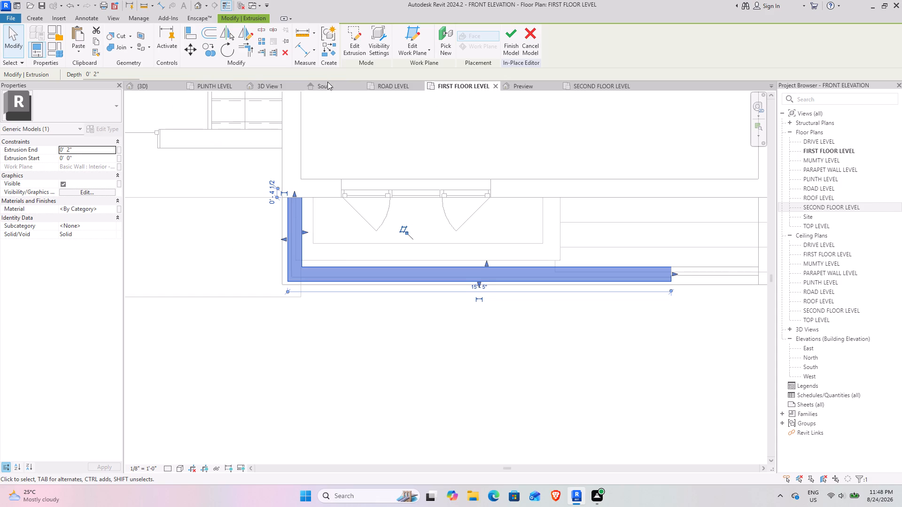
{"action": "left_click", "coordinate": [512, 48]}
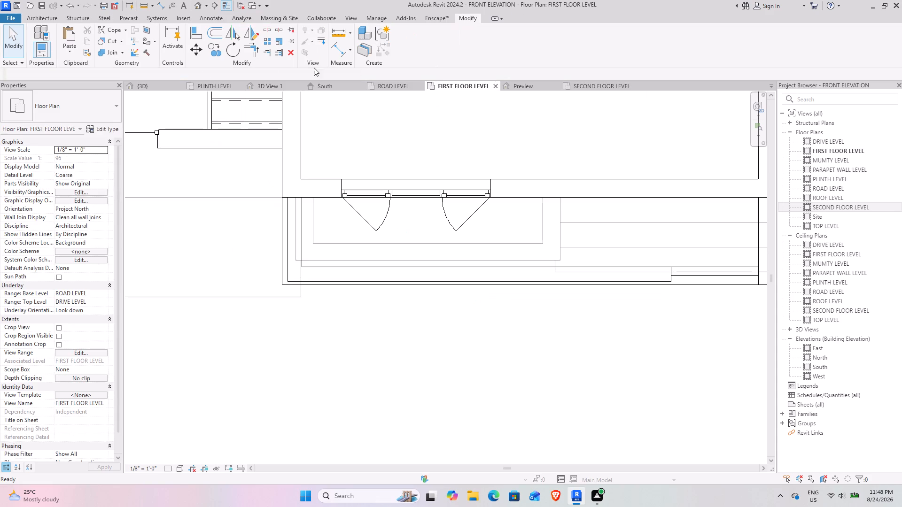
Examine the capped low partition wall and its return on the ledge from several angles in the default 3D view.
{"action": "left_click", "coordinate": [148, 84]}
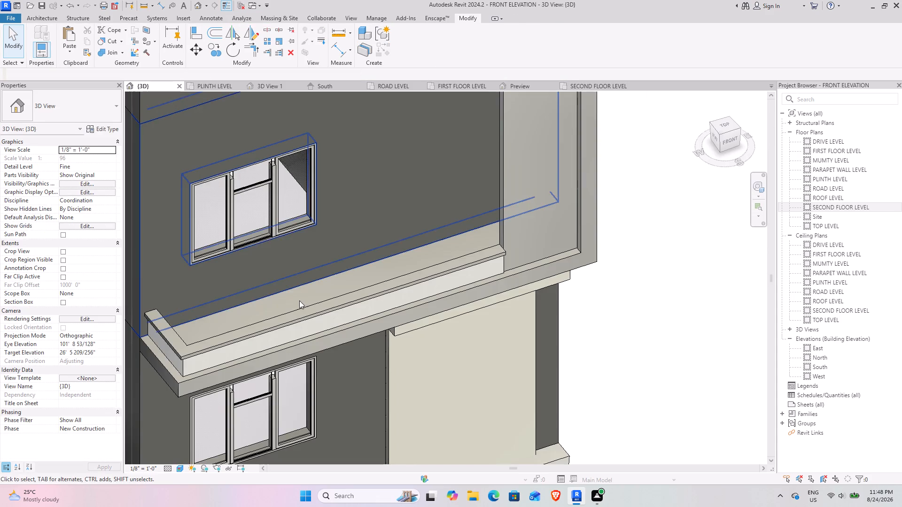
{"action": "middle_click_drag", "start_coordinate": [297, 300], "coordinate": [224, 253], "text": "shift"}
{"action": "scroll", "coordinate": [224, 253], "scroll_direction": "down", "scroll_amount": 4}
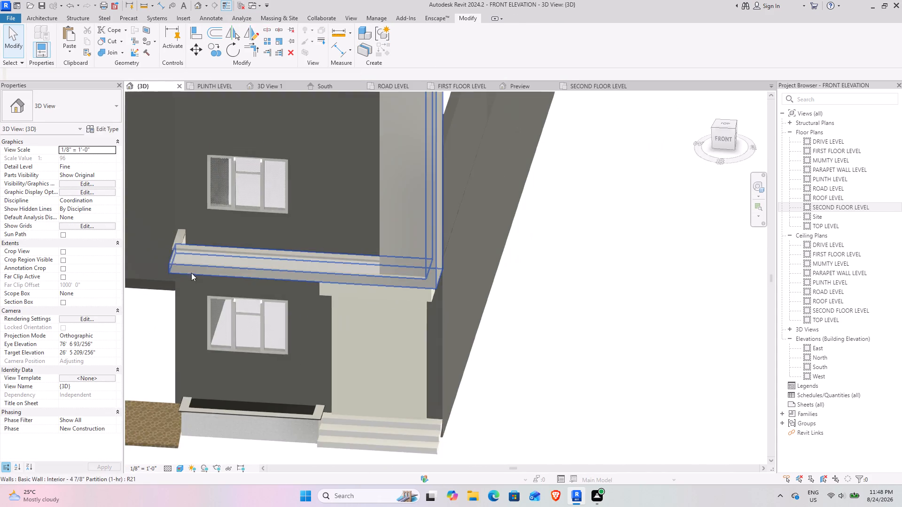
{"action": "middle_click_drag", "start_coordinate": [194, 271], "coordinate": [250, 259], "text": "shift"}
{"action": "middle_click_drag", "start_coordinate": [202, 287], "coordinate": [328, 229]}
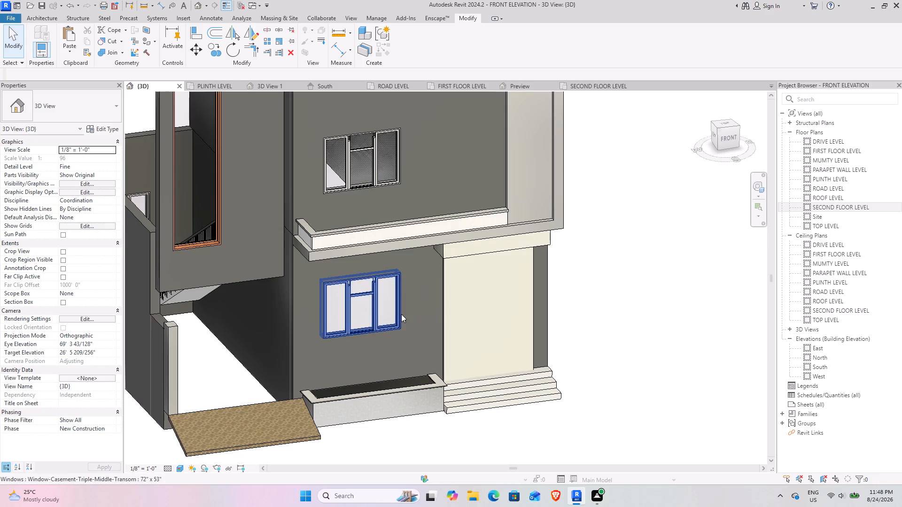
{"action": "middle_click_drag", "start_coordinate": [396, 314], "coordinate": [319, 287], "text": "shift"}
{"action": "middle_click_drag", "start_coordinate": [308, 288], "coordinate": [280, 358]}
{"action": "middle_click_drag", "start_coordinate": [227, 323], "coordinate": [275, 329], "text": "shift"}
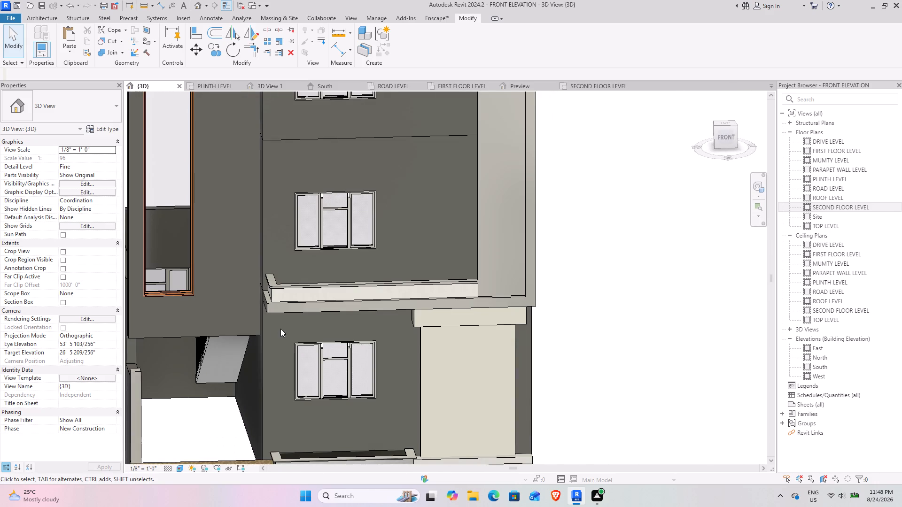
{"action": "triple_click", "coordinate": [599, 290]}
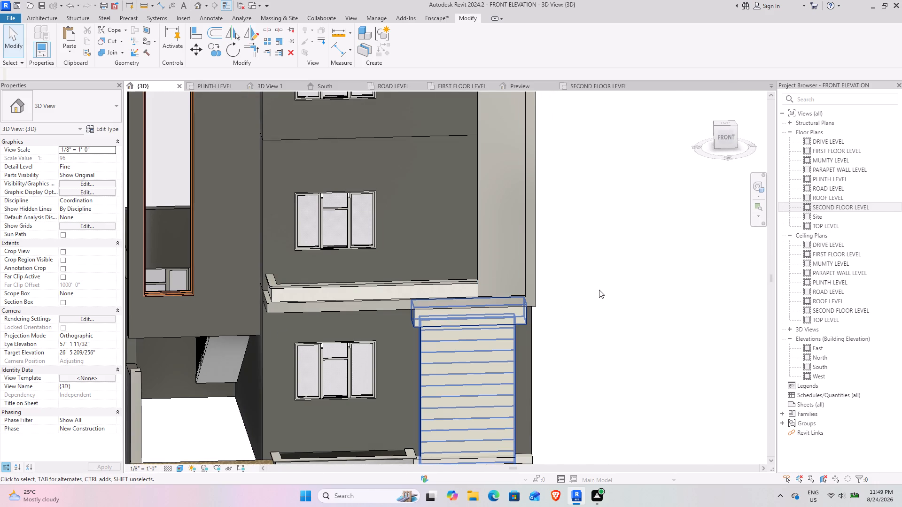
{"action": "left_click", "coordinate": [599, 290]}
Sketch a straight railing path about 52' long in the open area beside the building and finish the railing.
{"action": "left_click", "coordinate": [42, 15]}
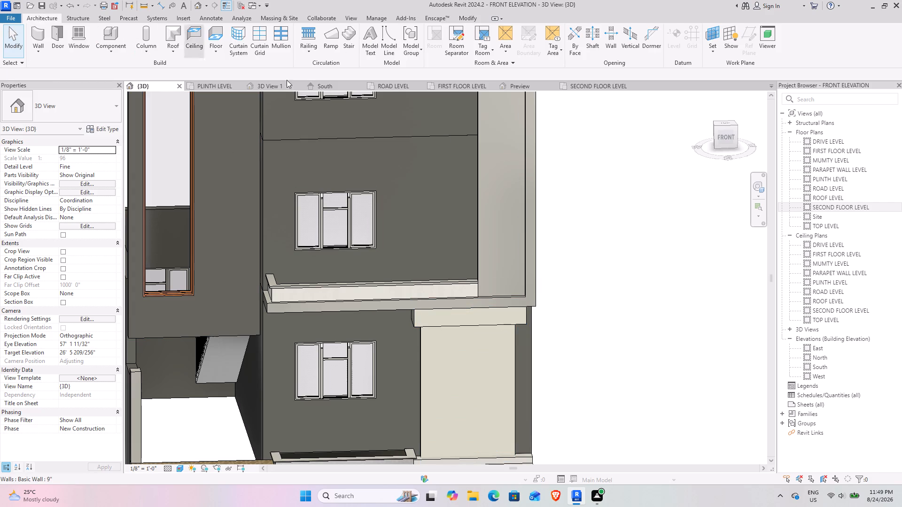
{"action": "scroll", "coordinate": [467, 217], "scroll_direction": "down", "scroll_amount": 7}
{"action": "middle_click_drag", "start_coordinate": [584, 254], "coordinate": [163, 313]}
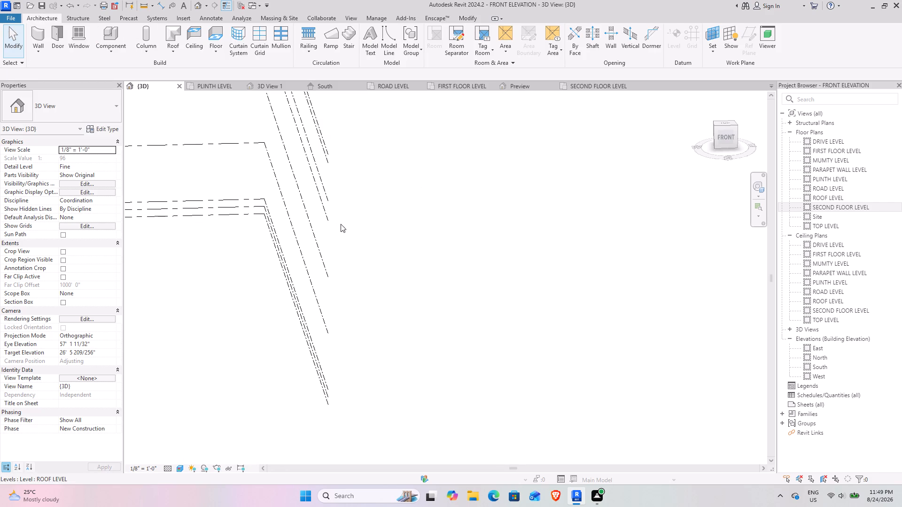
{"action": "scroll", "coordinate": [341, 233], "scroll_direction": "down", "scroll_amount": 3}
{"action": "middle_click_drag", "start_coordinate": [288, 255], "coordinate": [360, 257]}
{"action": "left_click", "coordinate": [314, 39]}
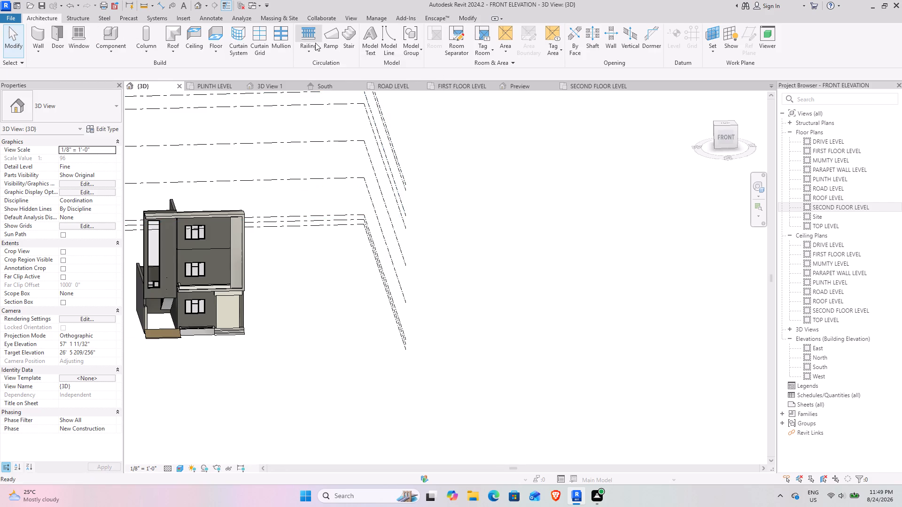
{"action": "left_click", "coordinate": [478, 308]}
{"action": "left_click", "coordinate": [466, 356]}
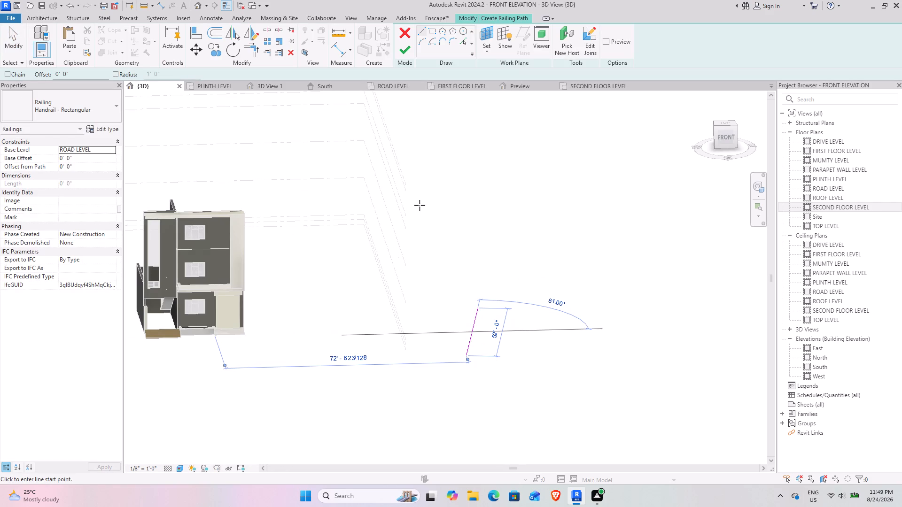
{"action": "left_click", "coordinate": [408, 57]}
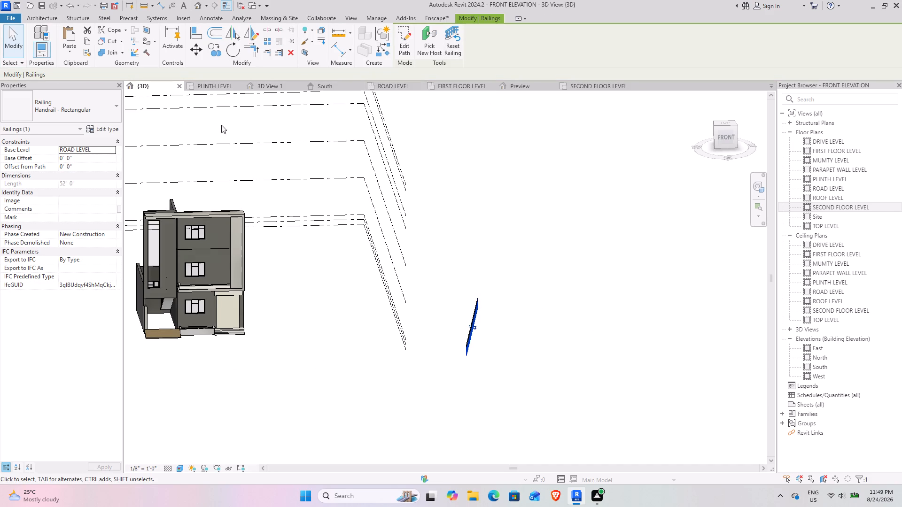
Examine the Handrail - Rectangular type's rail structure, baluster placement and top rail type settings, leaving them without changes.
{"action": "left_click", "coordinate": [108, 128]}
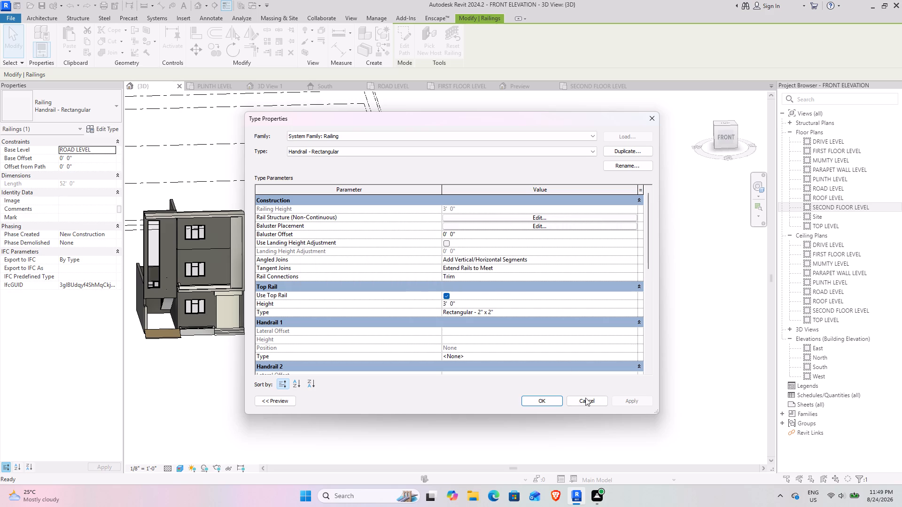
{"action": "left_click", "coordinate": [548, 219]}
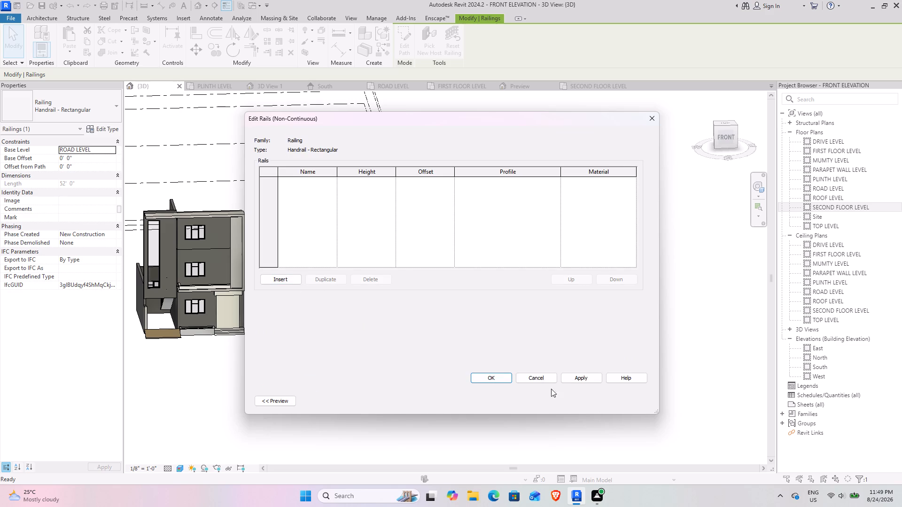
{"action": "left_click", "coordinate": [531, 380]}
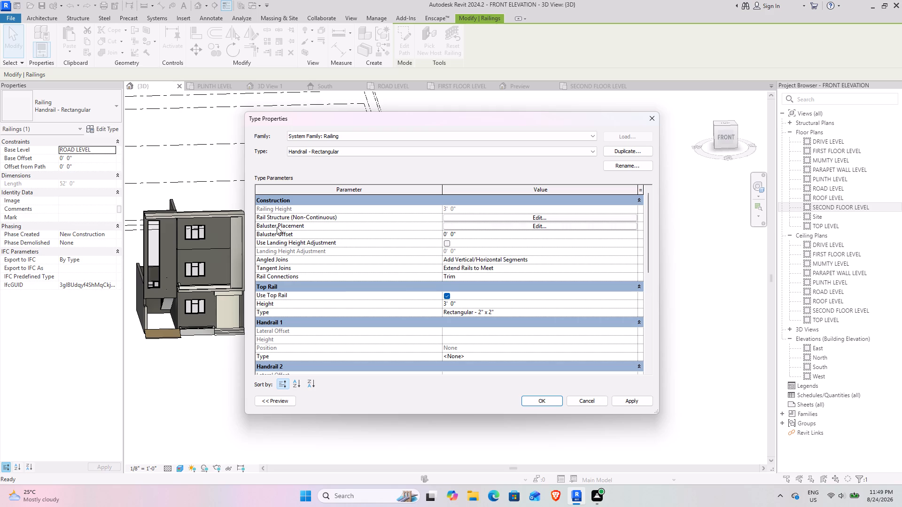
{"action": "left_click", "coordinate": [544, 226]}
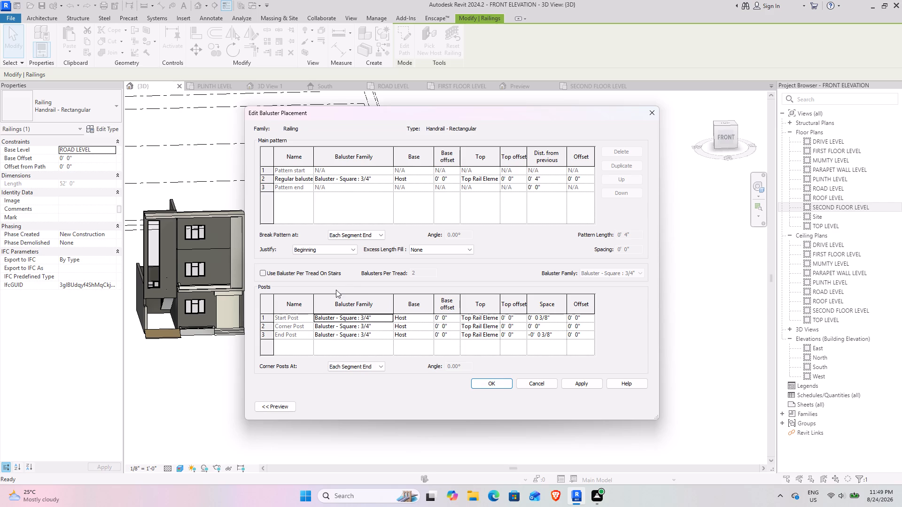
{"action": "left_click", "coordinate": [543, 388]}
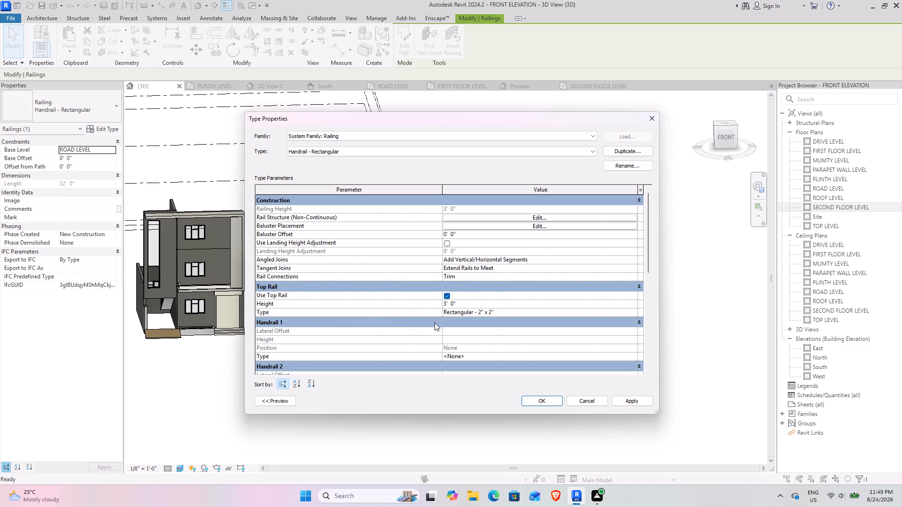
{"action": "left_click", "coordinate": [577, 315]}
{"action": "left_click", "coordinate": [634, 314]}
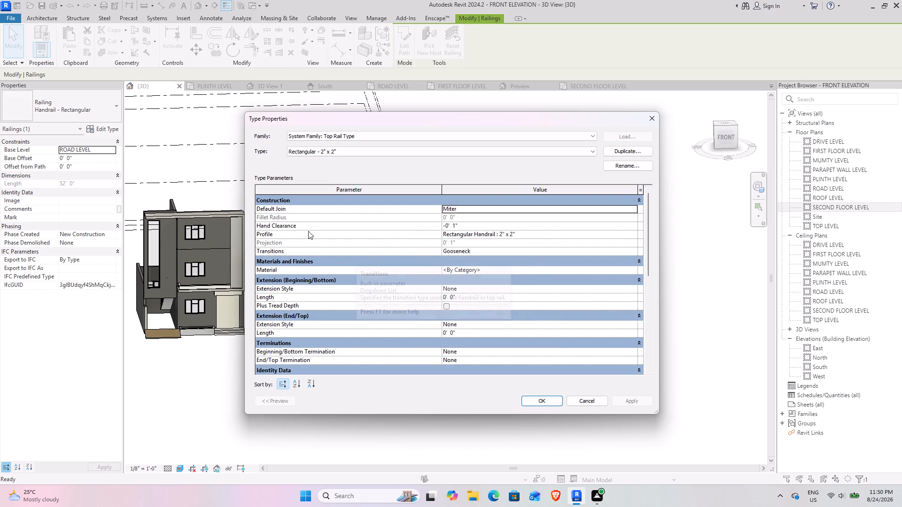
{"action": "left_click", "coordinate": [573, 209]}
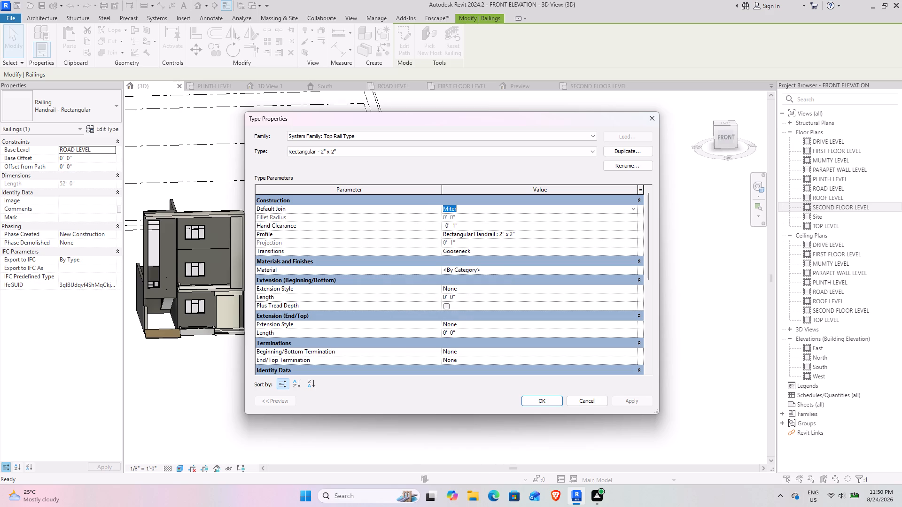
{"action": "left_click", "coordinate": [632, 210]}
{"action": "left_click", "coordinate": [632, 210]}
{"action": "scroll", "coordinate": [357, 319], "scroll_direction": "down", "scroll_amount": 1}
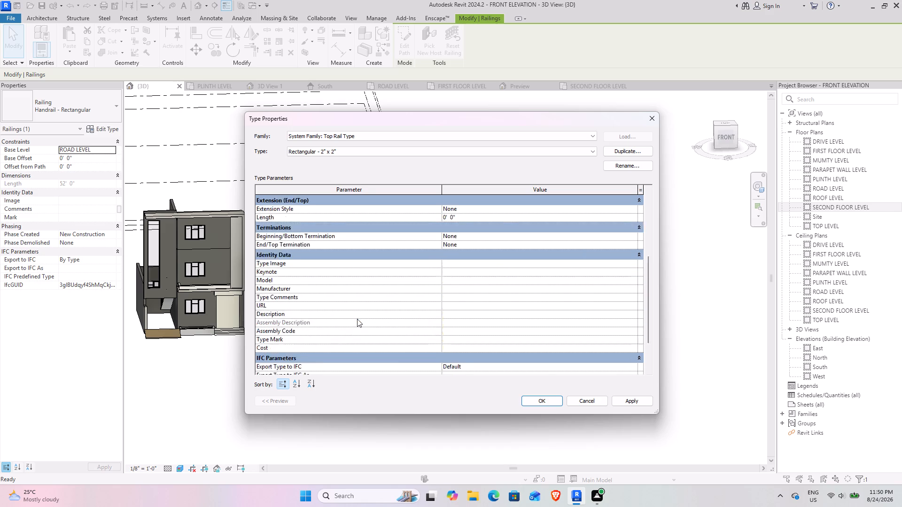
{"action": "scroll", "coordinate": [357, 319], "scroll_direction": "down", "scroll_amount": 1}
{"action": "scroll", "coordinate": [356, 319], "scroll_direction": "up", "scroll_amount": 1}
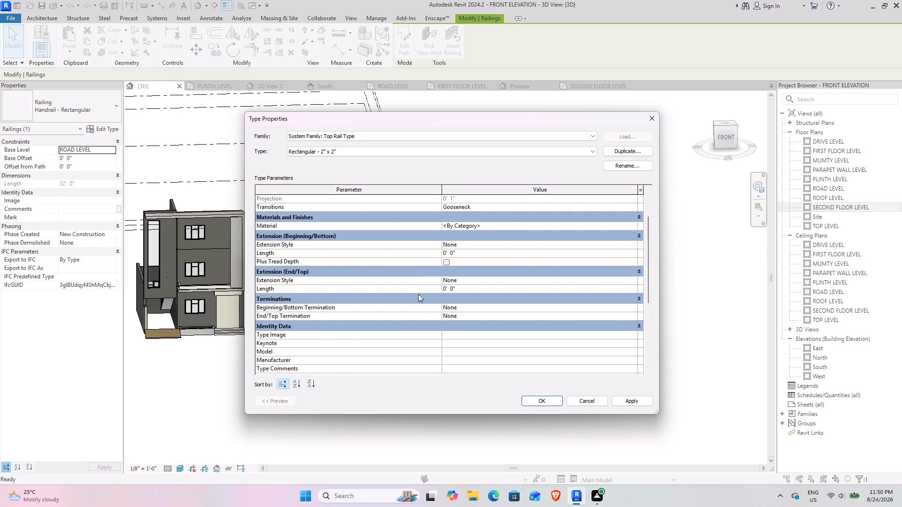
{"action": "left_click", "coordinate": [594, 398]}
{"action": "left_click", "coordinate": [588, 396]}
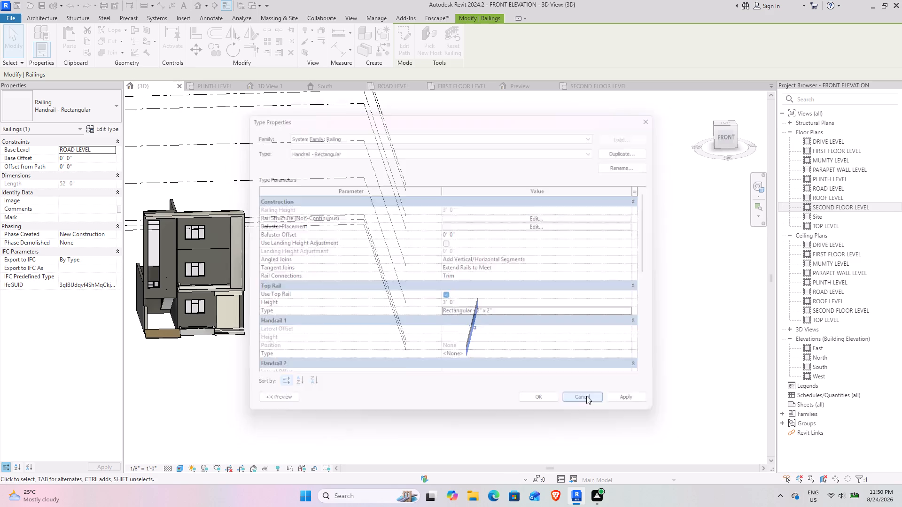
Change the new railing's type to Glass Panel - Bottom Fill.
{"action": "scroll", "coordinate": [475, 320], "scroll_direction": "up", "scroll_amount": 7}
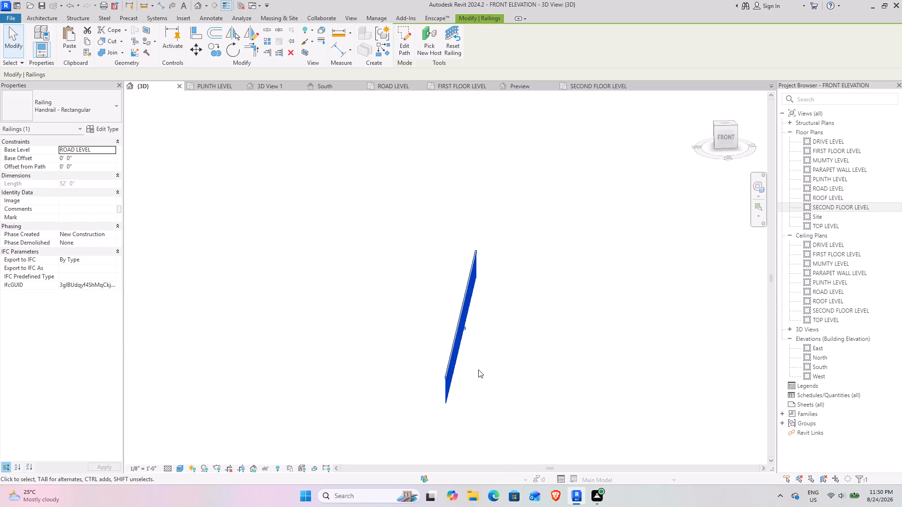
{"action": "middle_click_drag", "start_coordinate": [462, 370], "coordinate": [363, 283], "text": "shift"}
{"action": "middle_click_drag", "start_coordinate": [378, 306], "coordinate": [518, 381], "text": "shift"}
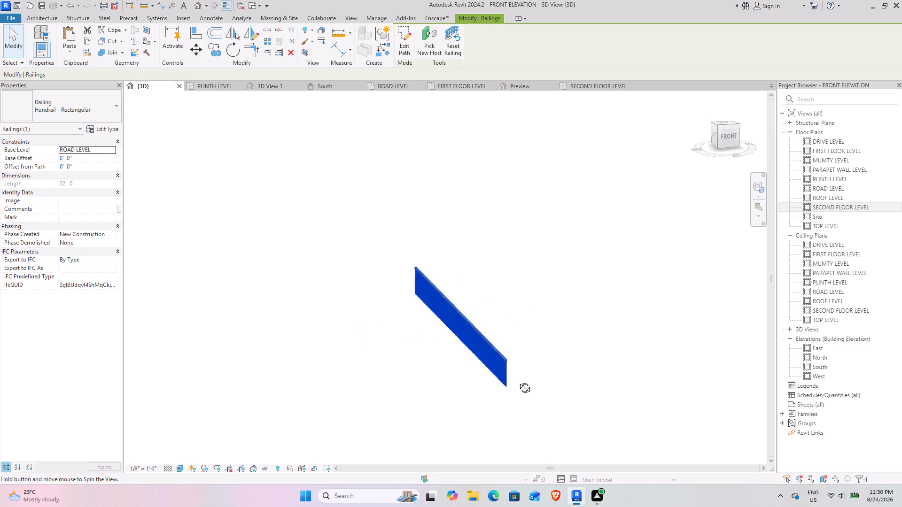
{"action": "middle_click_drag", "start_coordinate": [518, 381], "coordinate": [613, 358], "text": "shift"}
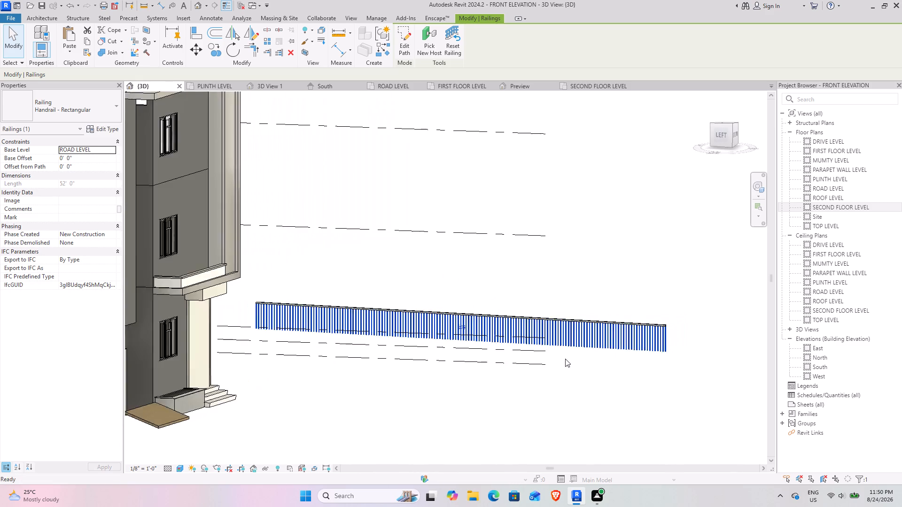
{"action": "middle_click_drag", "start_coordinate": [565, 359], "coordinate": [630, 359]}
{"action": "left_click", "coordinate": [82, 118]}
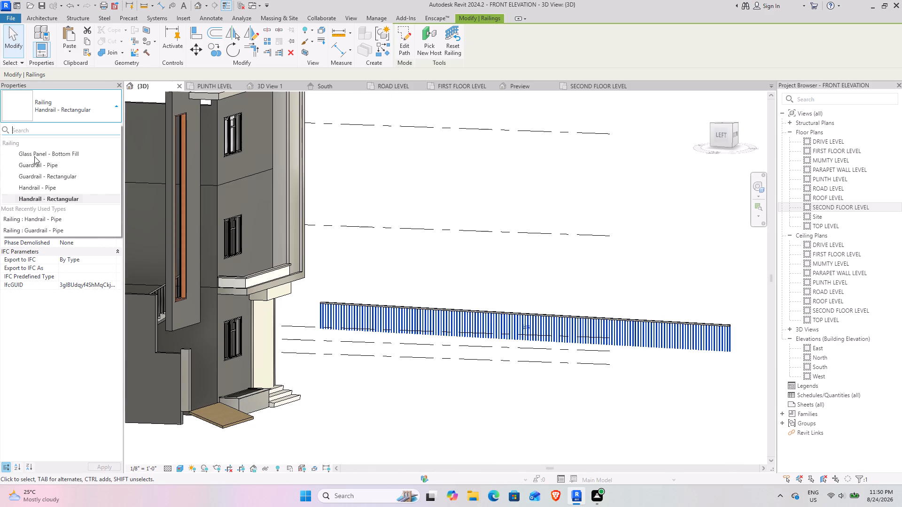
{"action": "left_click", "coordinate": [46, 154]}
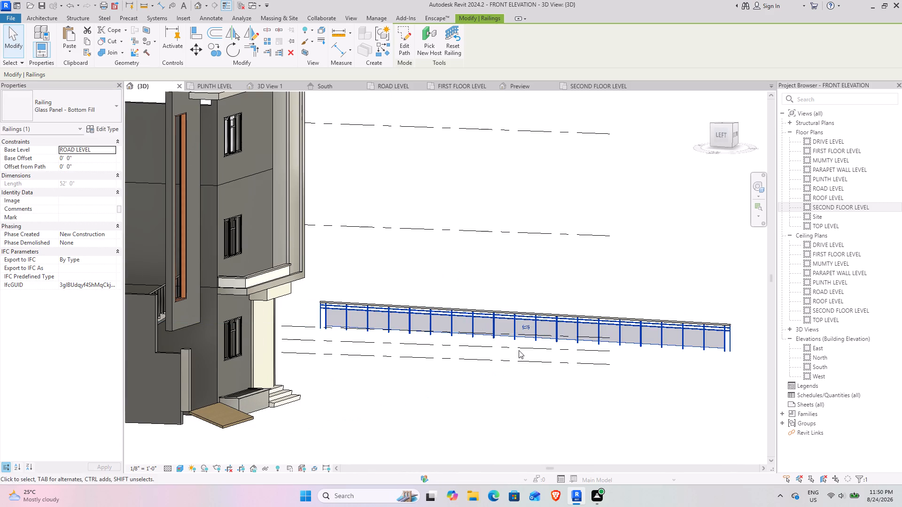
Examine the Glass Panel - Bottom Fill type's baluster placement, pattern justification options and rail structure, leaving them without changes.
{"action": "left_click", "coordinate": [102, 131]}
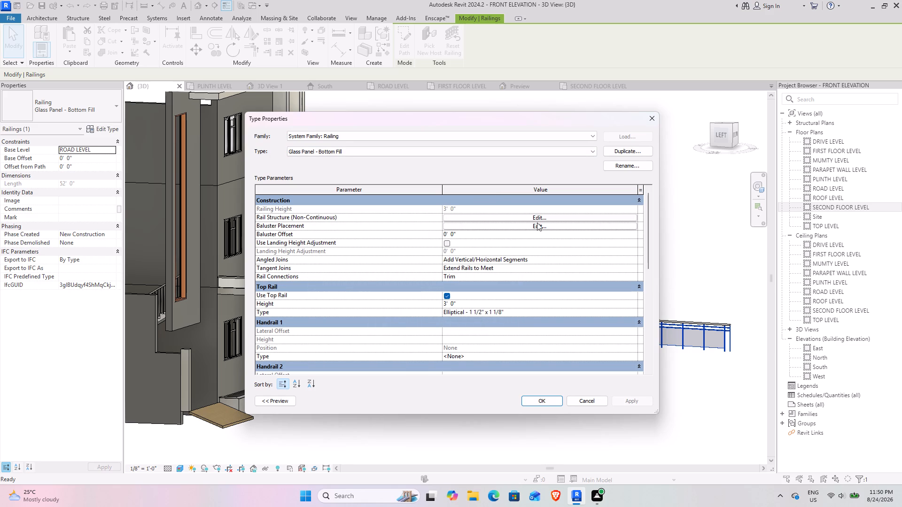
{"action": "left_click", "coordinate": [511, 225]}
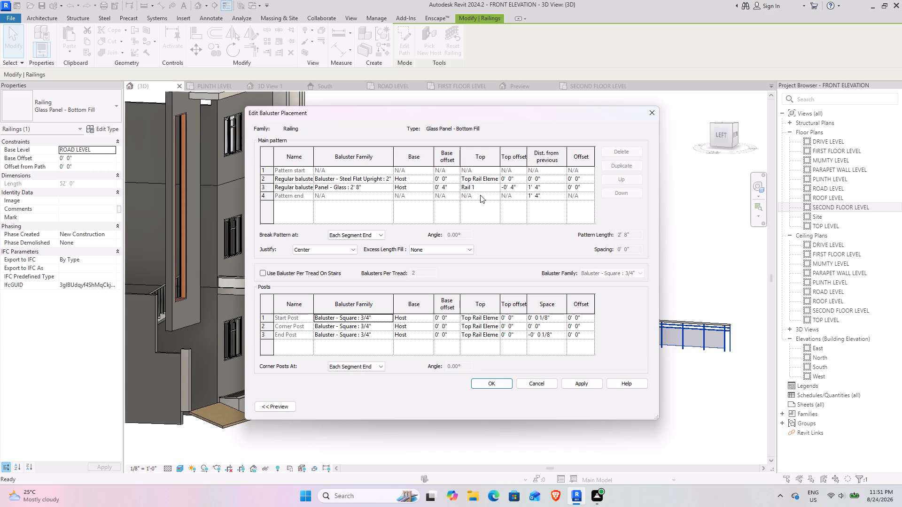
{"action": "left_click", "coordinate": [350, 247]}
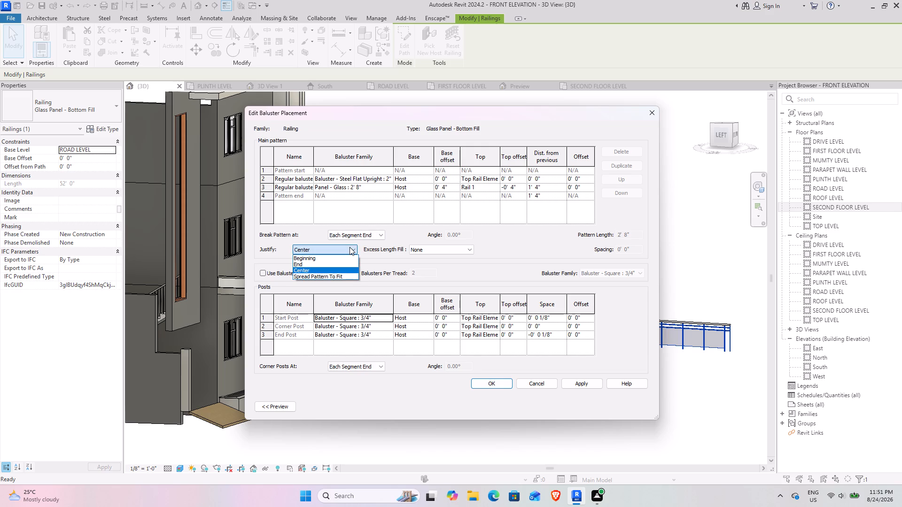
{"action": "left_click", "coordinate": [350, 247]}
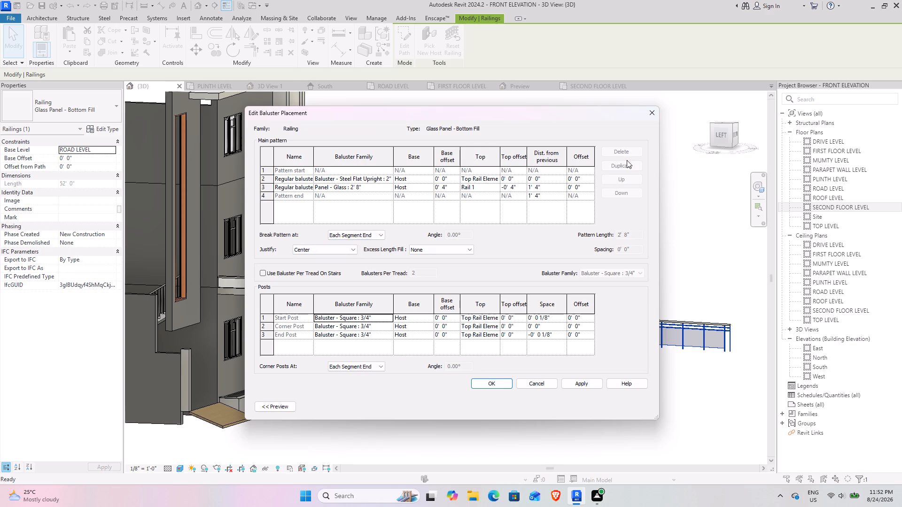
{"action": "left_click", "coordinate": [649, 116]}
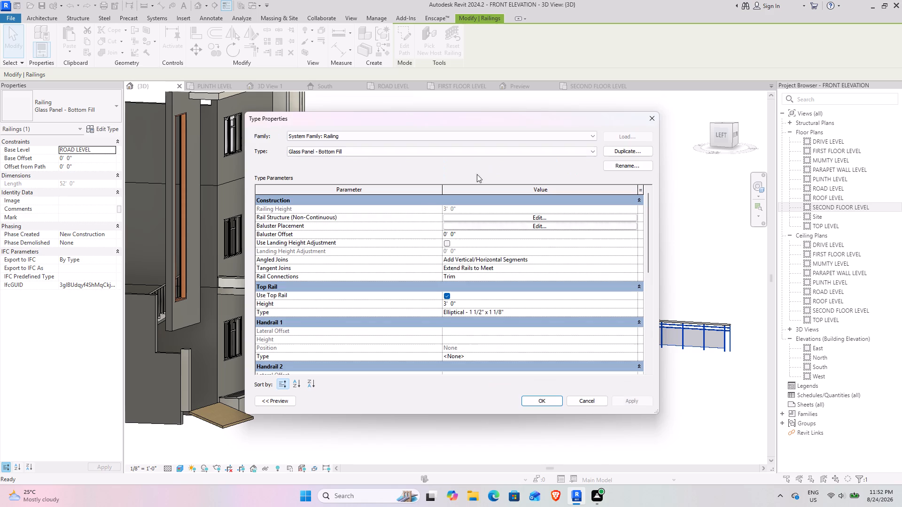
{"action": "left_click", "coordinate": [430, 216]}
{"action": "double_click", "coordinate": [483, 213]}
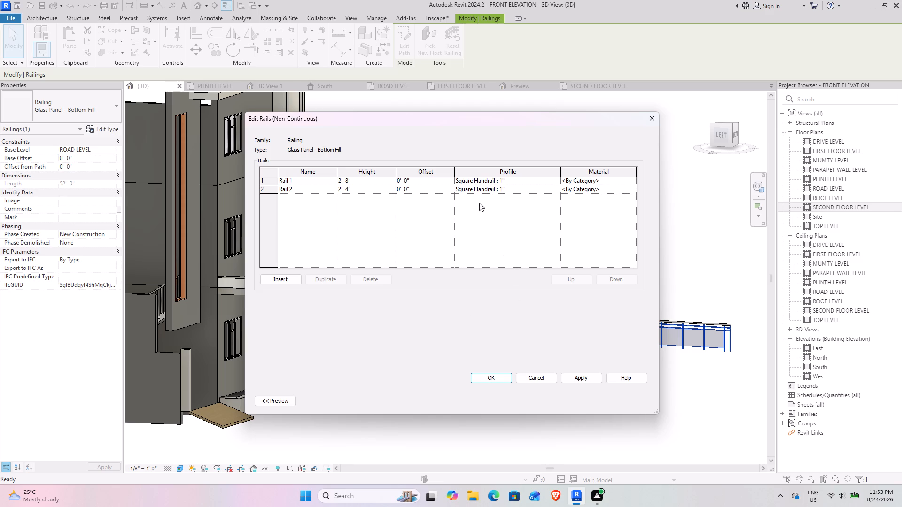
{"action": "left_click", "coordinate": [654, 120]}
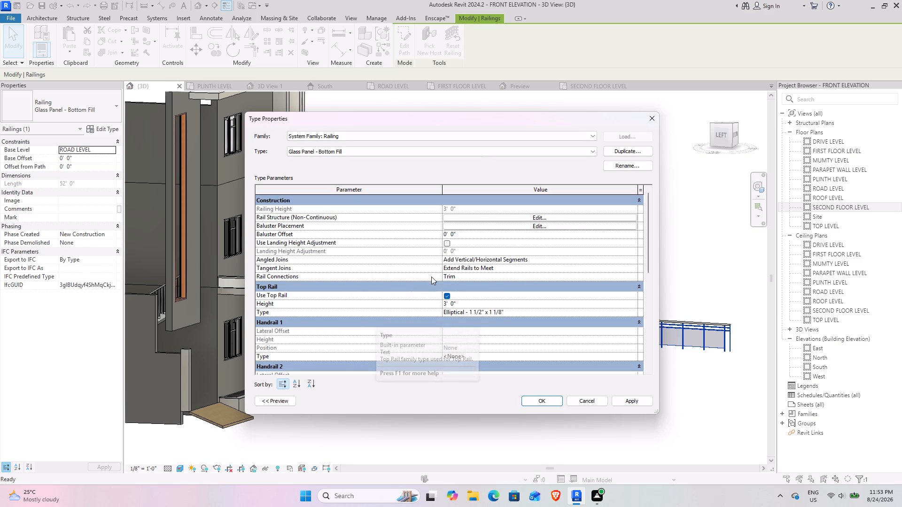
{"action": "scroll", "coordinate": [361, 269], "scroll_direction": "down", "scroll_amount": 2}
{"action": "scroll", "coordinate": [391, 310], "scroll_direction": "up", "scroll_amount": 2}
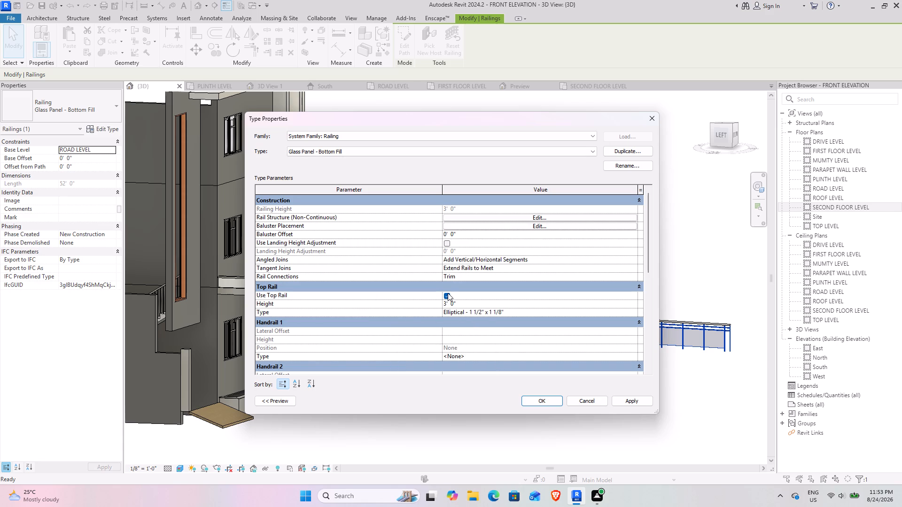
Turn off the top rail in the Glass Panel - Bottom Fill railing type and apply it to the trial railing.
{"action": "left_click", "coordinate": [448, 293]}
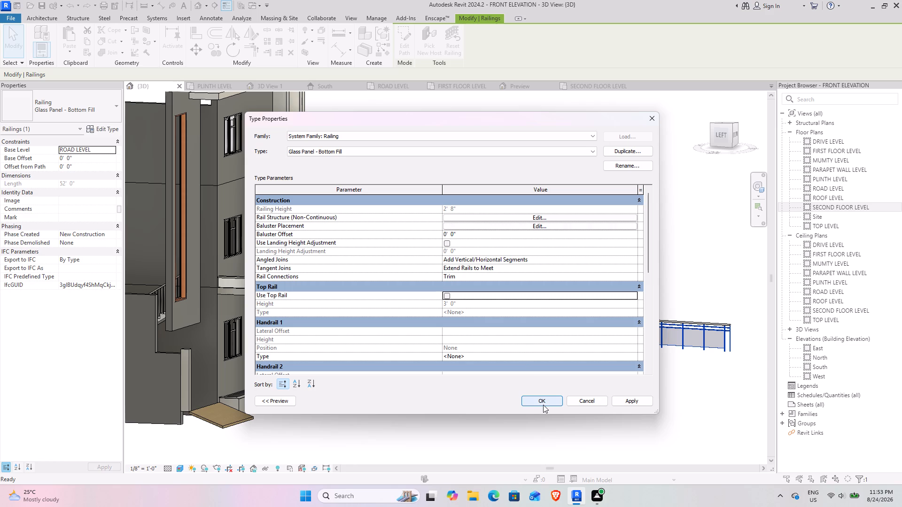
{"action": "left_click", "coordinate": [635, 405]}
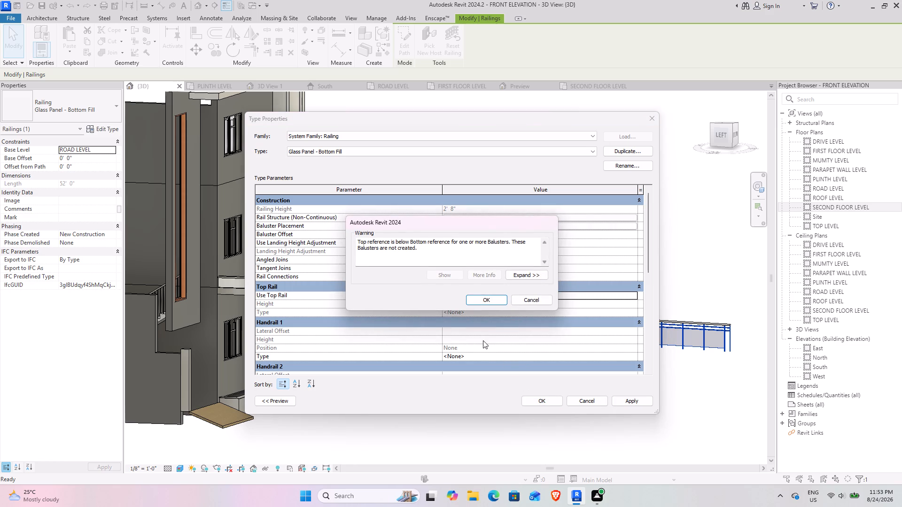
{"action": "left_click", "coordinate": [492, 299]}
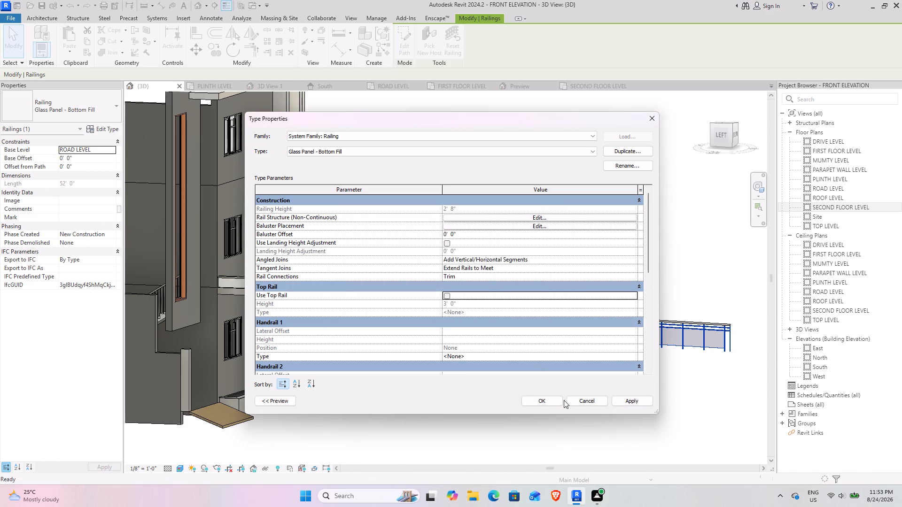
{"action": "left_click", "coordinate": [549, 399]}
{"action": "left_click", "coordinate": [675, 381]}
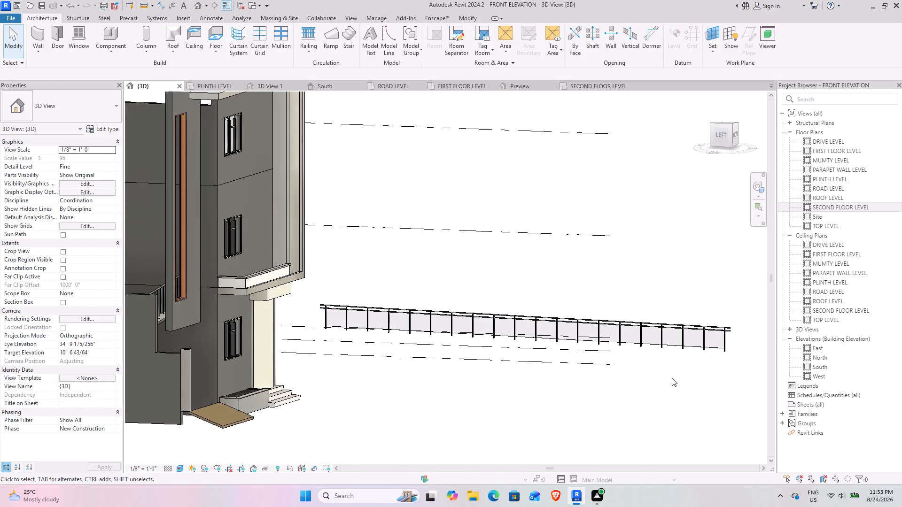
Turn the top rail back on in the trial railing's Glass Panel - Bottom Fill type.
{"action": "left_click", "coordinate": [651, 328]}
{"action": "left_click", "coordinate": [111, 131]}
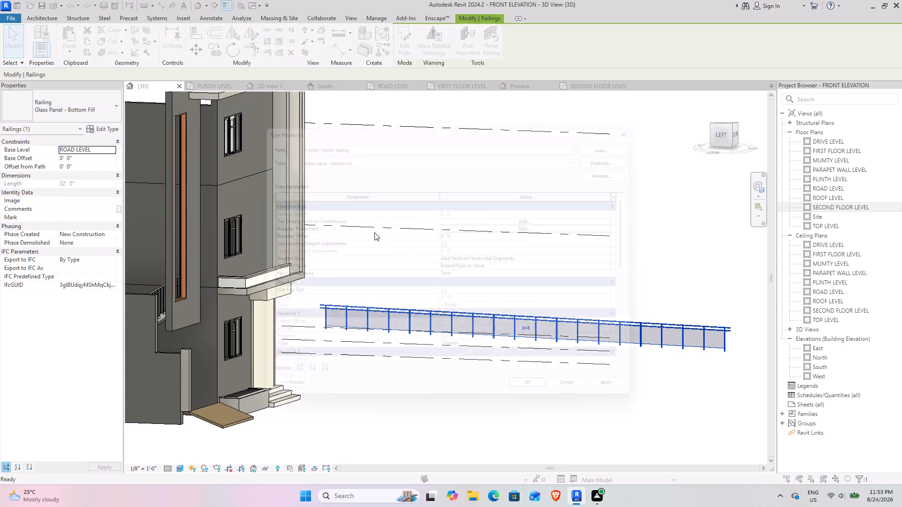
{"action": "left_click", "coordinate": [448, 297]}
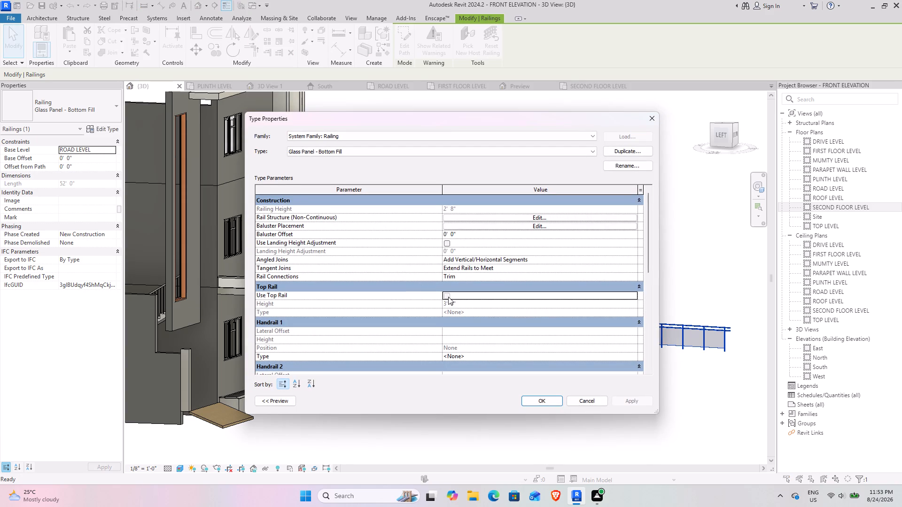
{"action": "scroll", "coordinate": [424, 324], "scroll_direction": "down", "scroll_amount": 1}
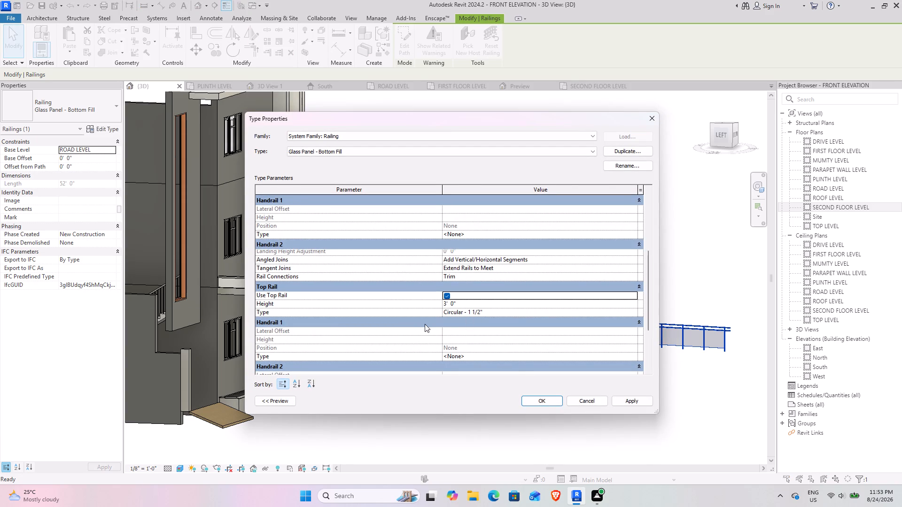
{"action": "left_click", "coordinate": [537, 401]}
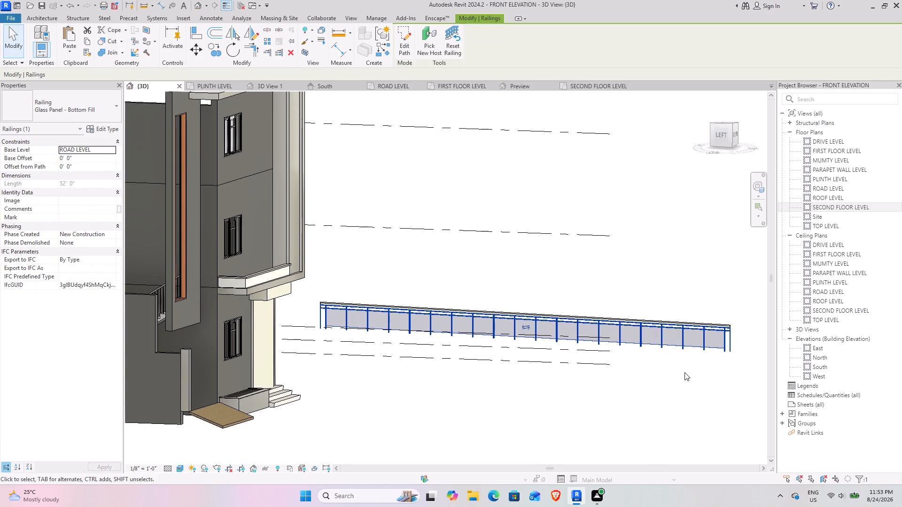
Examine the Glass Panel - Bottom Fill type's construction, top rail, handrail and identity parameters, keeping the top rail in use.
{"action": "left_click", "coordinate": [108, 131]}
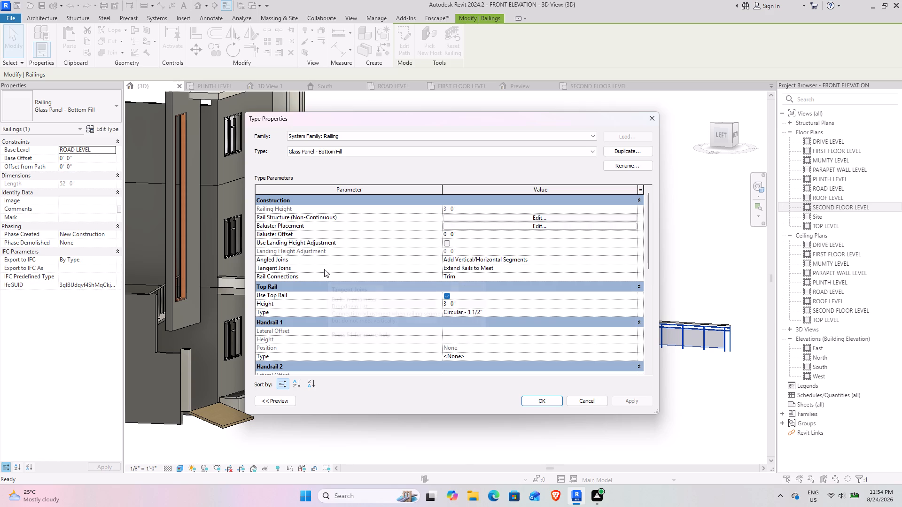
{"action": "scroll", "coordinate": [313, 278], "scroll_direction": "down", "scroll_amount": 1}
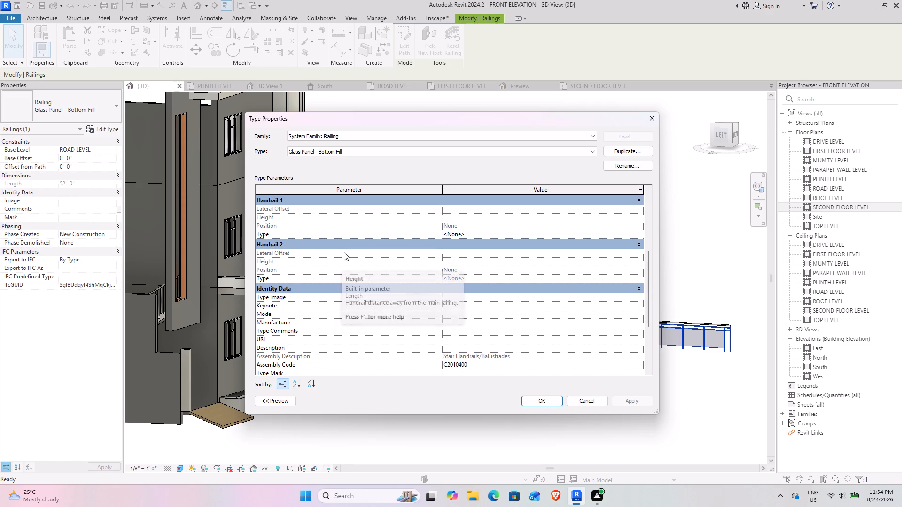
{"action": "scroll", "coordinate": [317, 243], "scroll_direction": "up", "scroll_amount": 1}
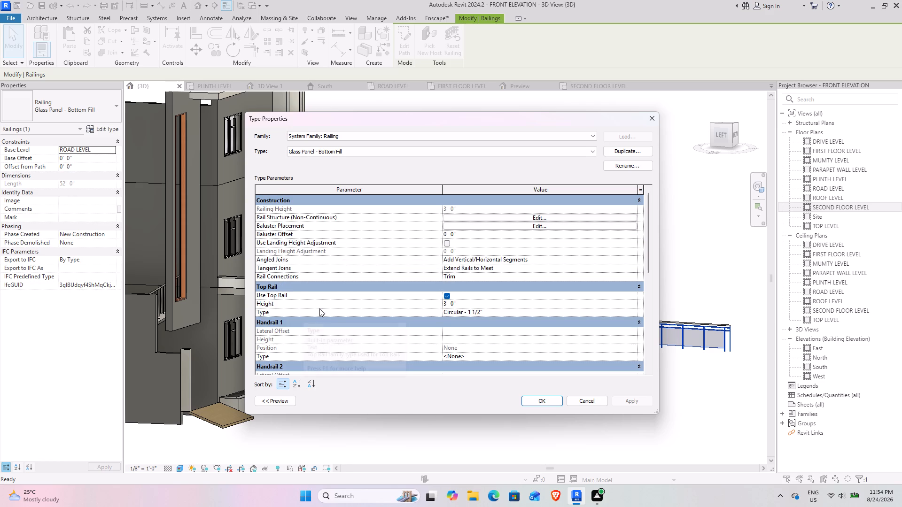
{"action": "left_click", "coordinate": [448, 297]}
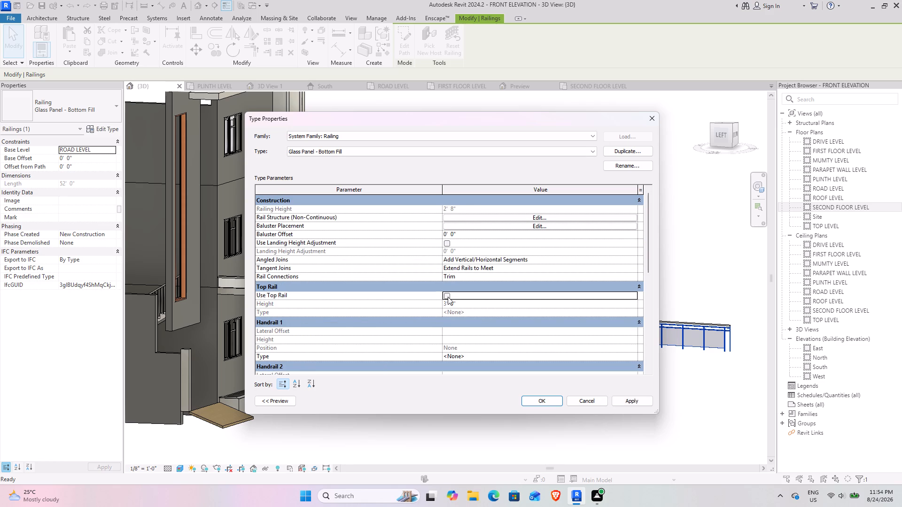
{"action": "left_click", "coordinate": [448, 297]}
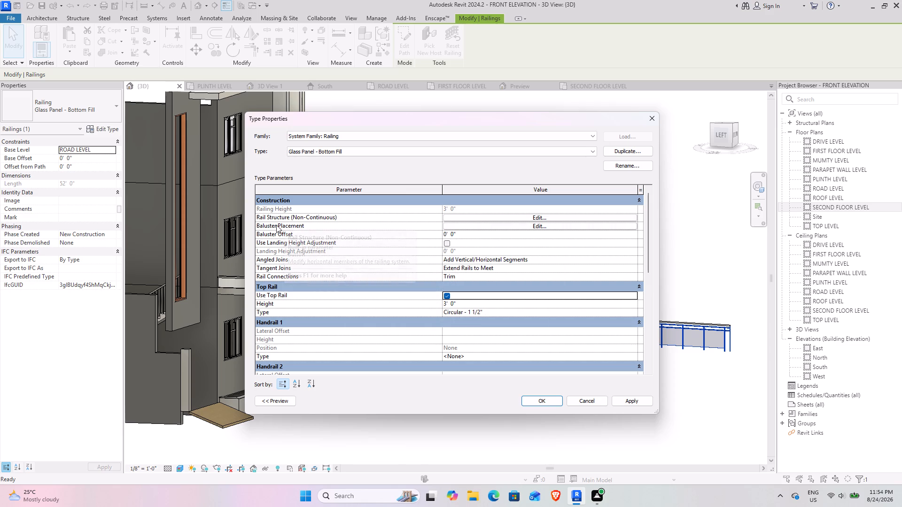
{"action": "scroll", "coordinate": [364, 223], "scroll_direction": "up", "scroll_amount": 2}
{"action": "scroll", "coordinate": [364, 223], "scroll_direction": "down", "scroll_amount": 2}
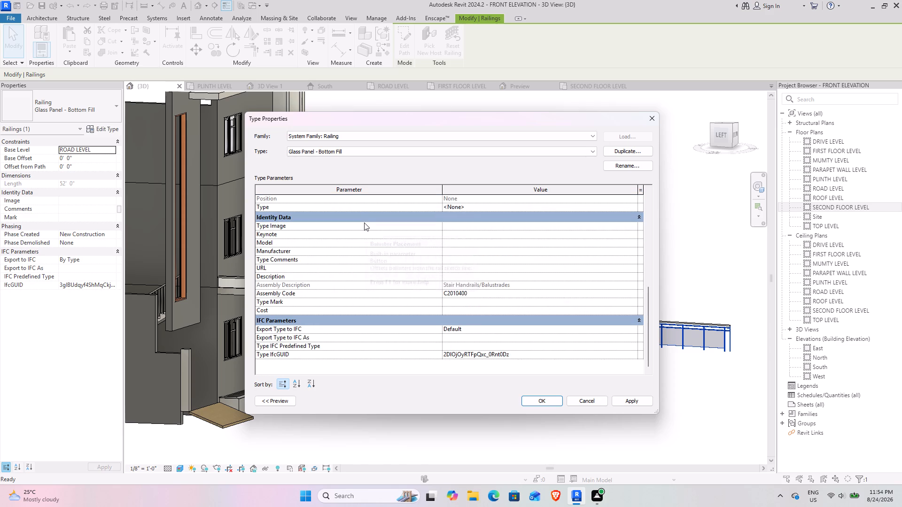
{"action": "scroll", "coordinate": [364, 223], "scroll_direction": "down", "scroll_amount": 2}
{"action": "scroll", "coordinate": [364, 223], "scroll_direction": "up", "scroll_amount": 5}
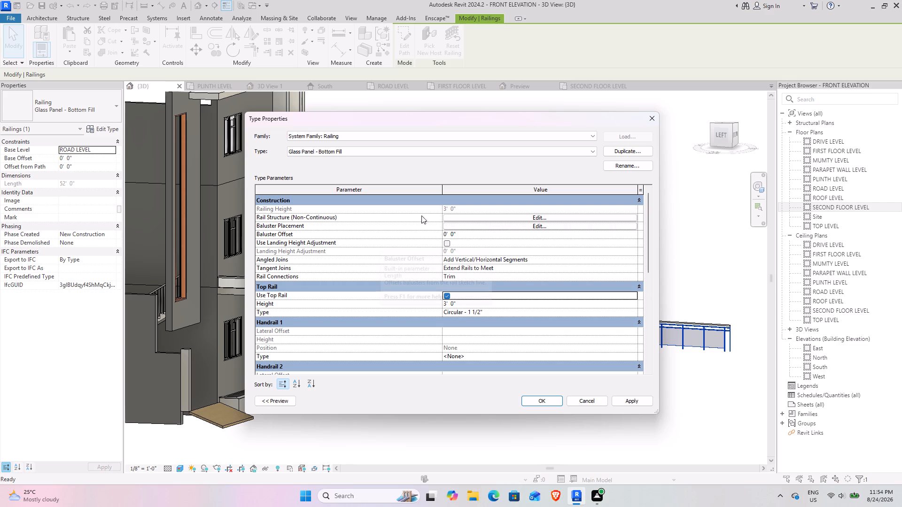
Open the Start Post's base setting for editing in the Glass Panel - Bottom Fill type's baluster placement.
{"action": "left_click", "coordinate": [513, 228]}
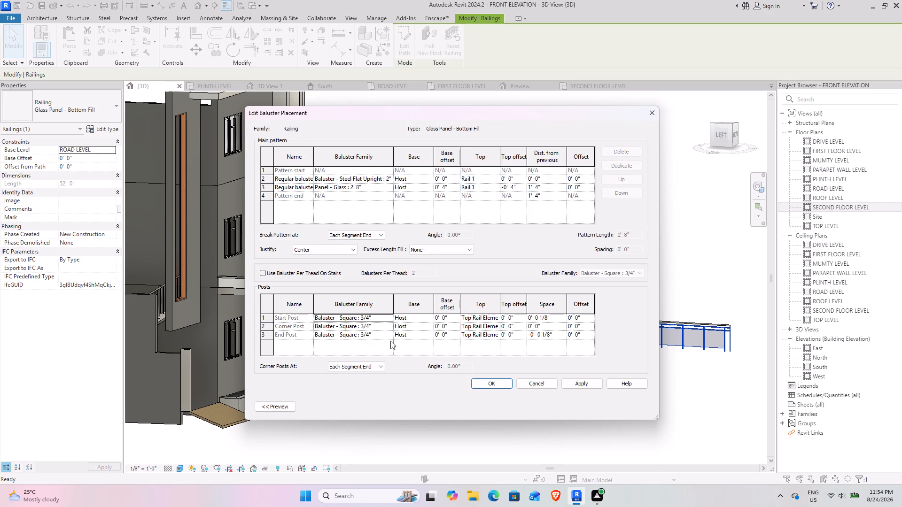
{"action": "left_click", "coordinate": [421, 319]}
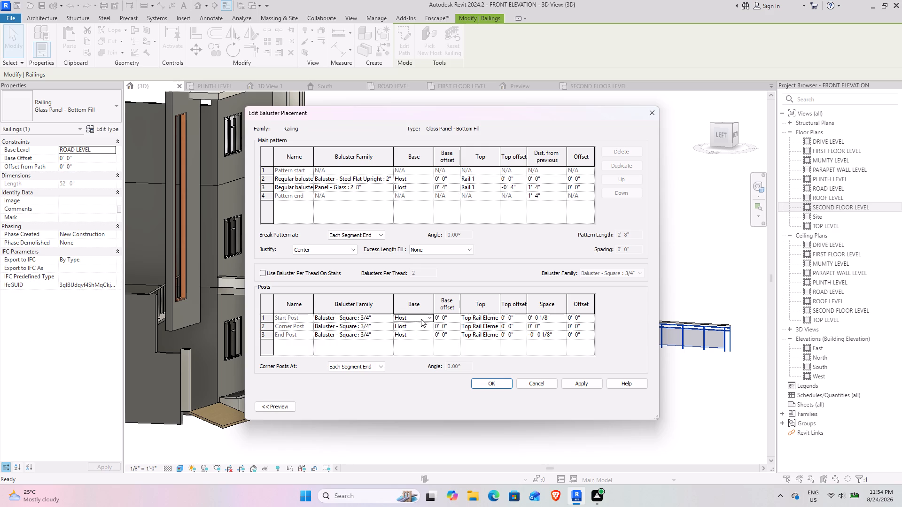
{"action": "left_click", "coordinate": [431, 317]}
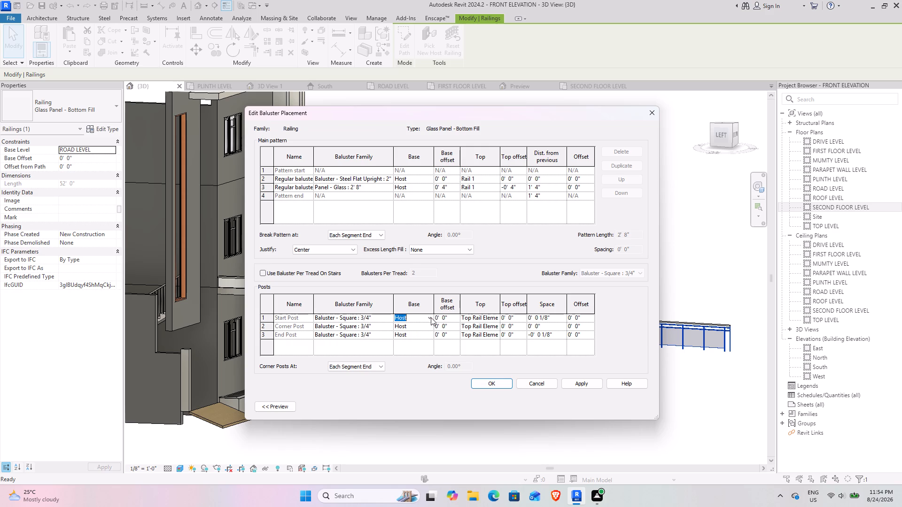
{"action": "left_click", "coordinate": [428, 317]}
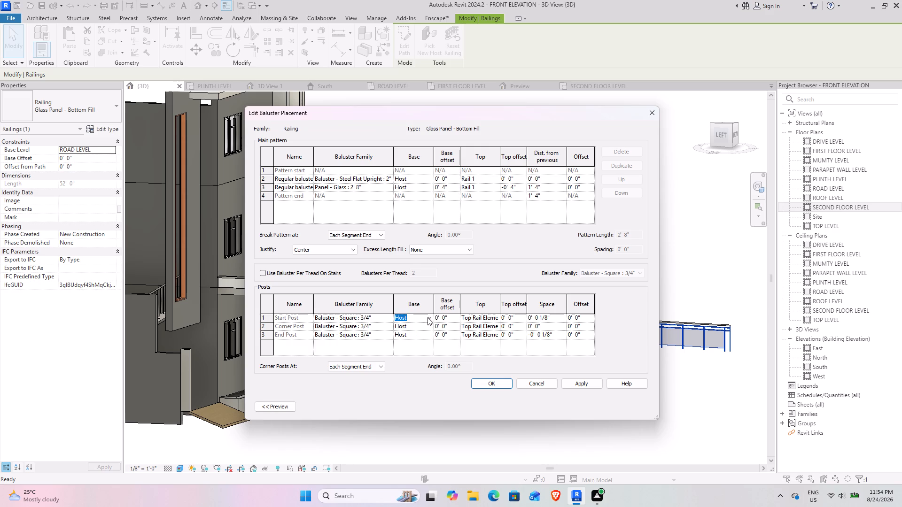
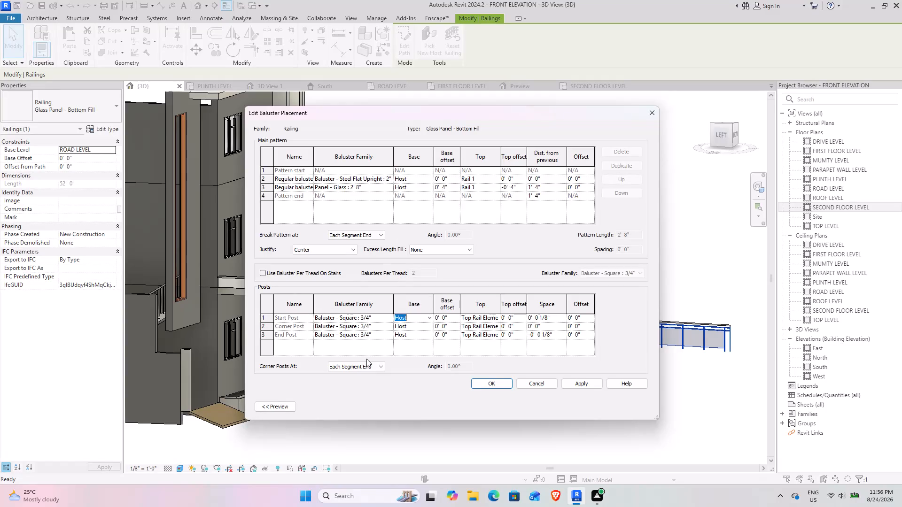
Close the railing's baluster placement and type settings without changes and delete the trial railing.
{"action": "left_click", "coordinate": [529, 384]}
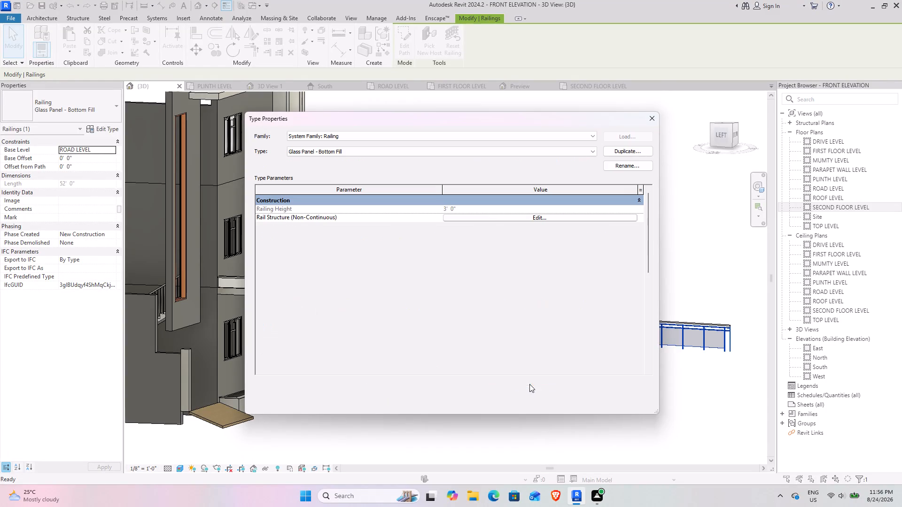
{"action": "left_click", "coordinate": [649, 120]}
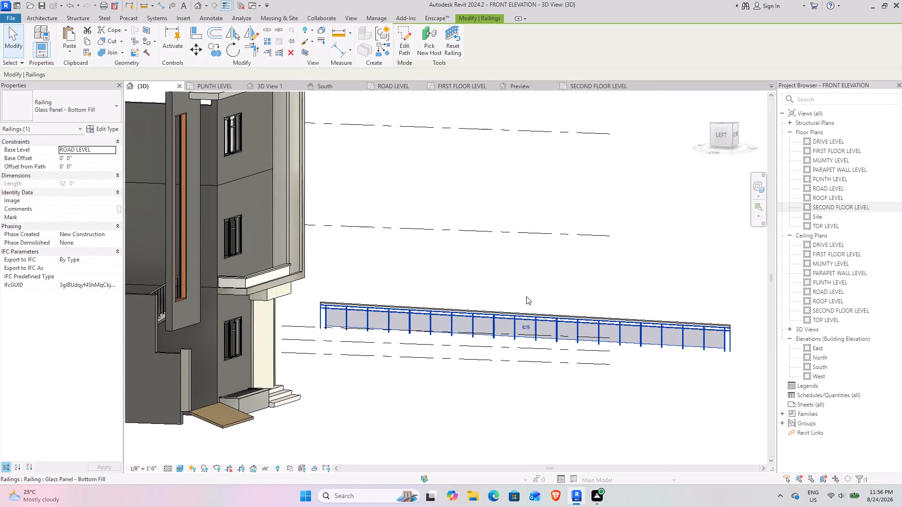
{"action": "left_click", "coordinate": [294, 54]}
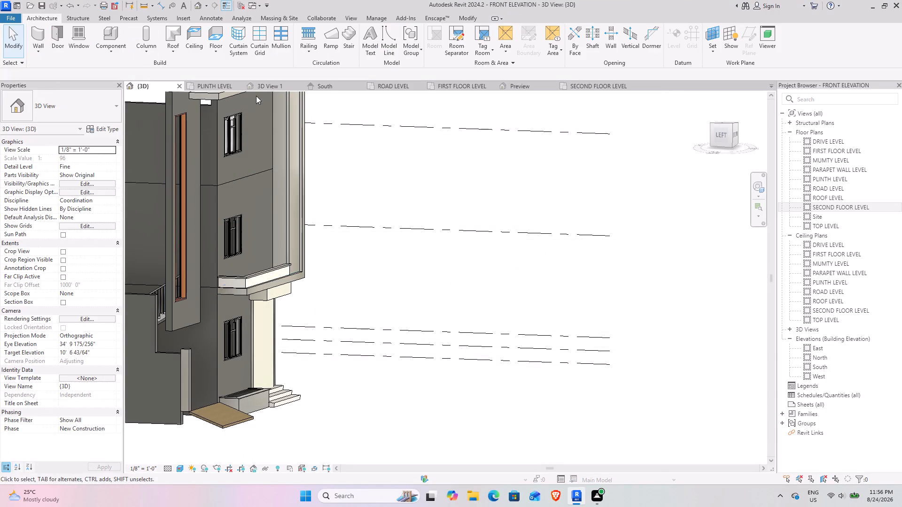
On the FIRST FLOOR LEVEL plan, start a wall of type Curtain Wall 1 with a base offset of 1' 3".
{"action": "left_click", "coordinate": [452, 86]}
{"action": "scroll", "coordinate": [436, 241], "scroll_direction": "down", "scroll_amount": 2}
{"action": "middle_click_drag", "start_coordinate": [474, 250], "coordinate": [404, 236]}
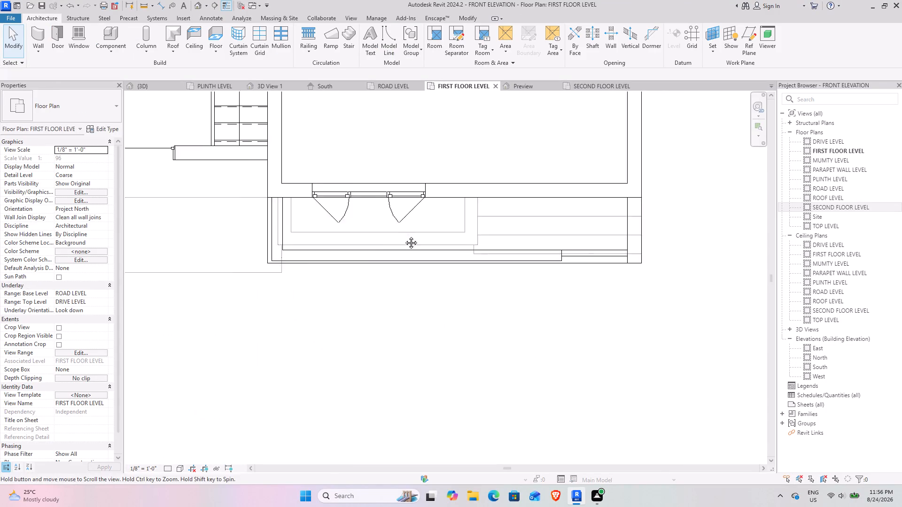
{"action": "middle_click_drag", "start_coordinate": [404, 236], "coordinate": [394, 235]}
{"action": "scroll", "coordinate": [284, 239], "scroll_direction": "up", "scroll_amount": 2}
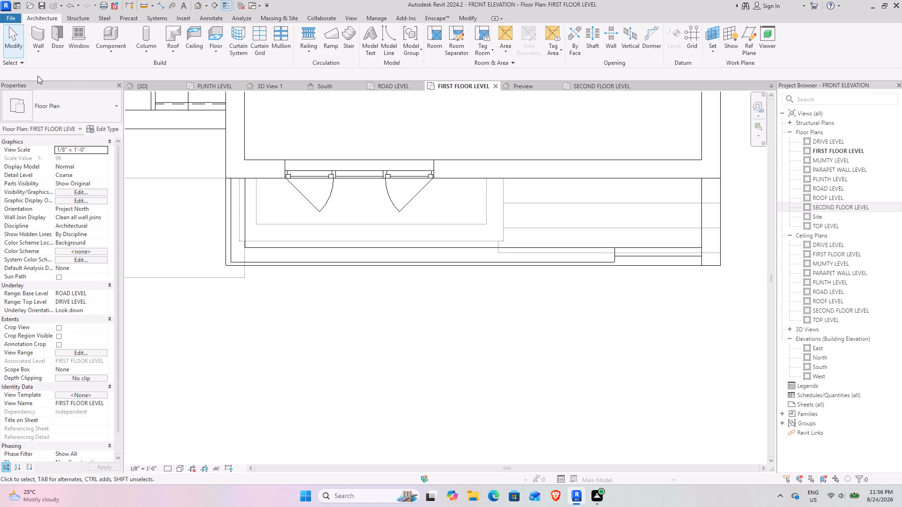
{"action": "left_click", "coordinate": [44, 32]}
{"action": "left_click", "coordinate": [60, 114]}
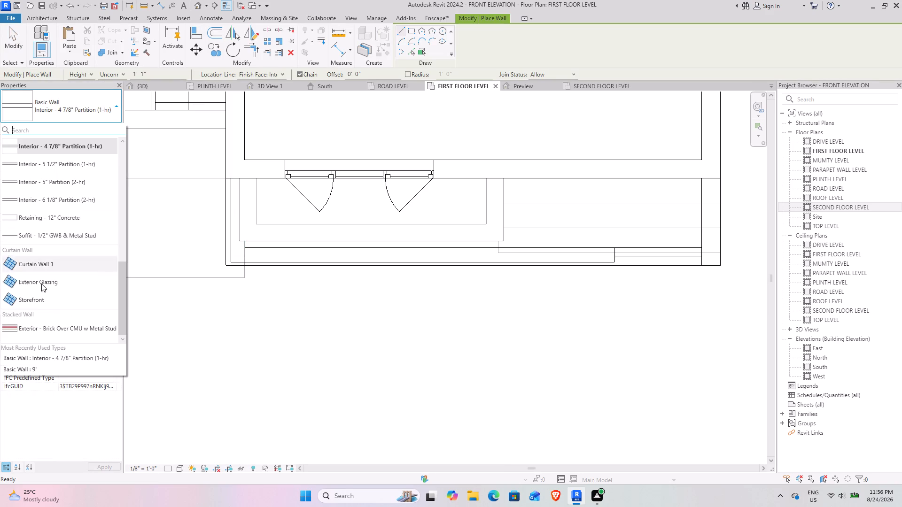
{"action": "left_click", "coordinate": [49, 259]}
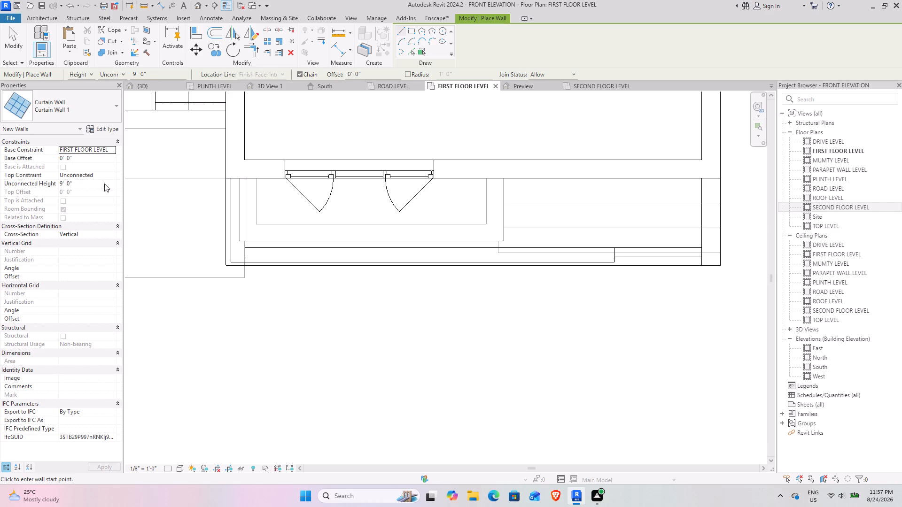
{"action": "left_click", "coordinate": [87, 160]}
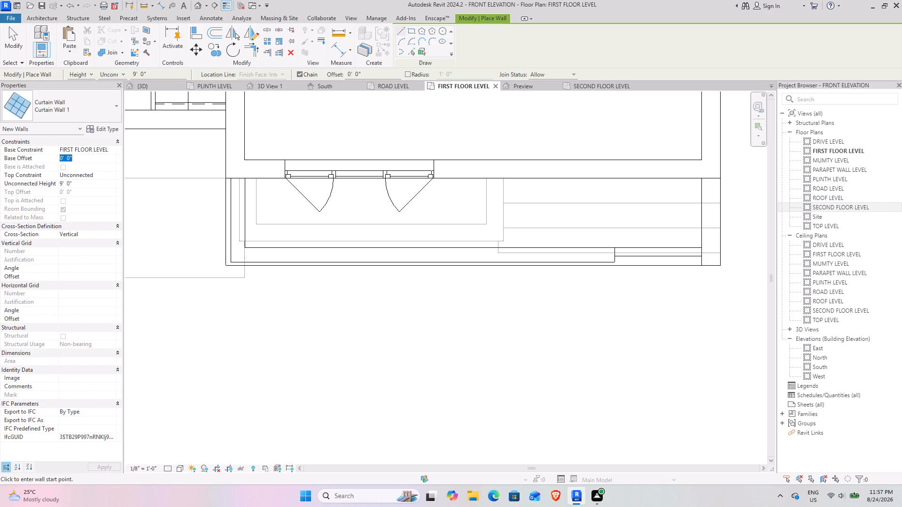
{"action": "type", "text": "1'1"}
{"action": "key", "text": "BackSpace"}
{"action": "key", "text": "3"}
{"action": "key", "text": "shift+quotedbl"}
{"action": "key", "text": "Return"}
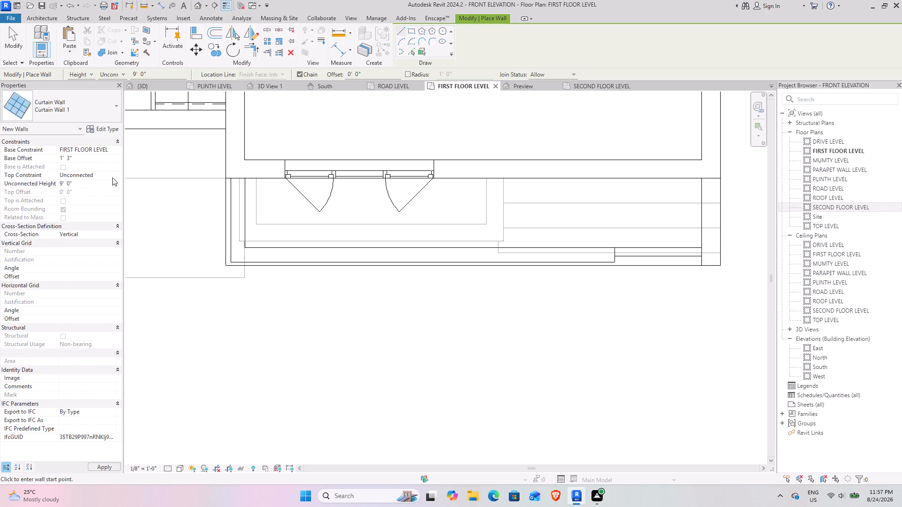
Set the new curtain wall's unconnected height to 1' 10", keeping its top unconnected.
{"action": "left_click", "coordinate": [112, 177]}
{"action": "left_click", "coordinate": [101, 176]}
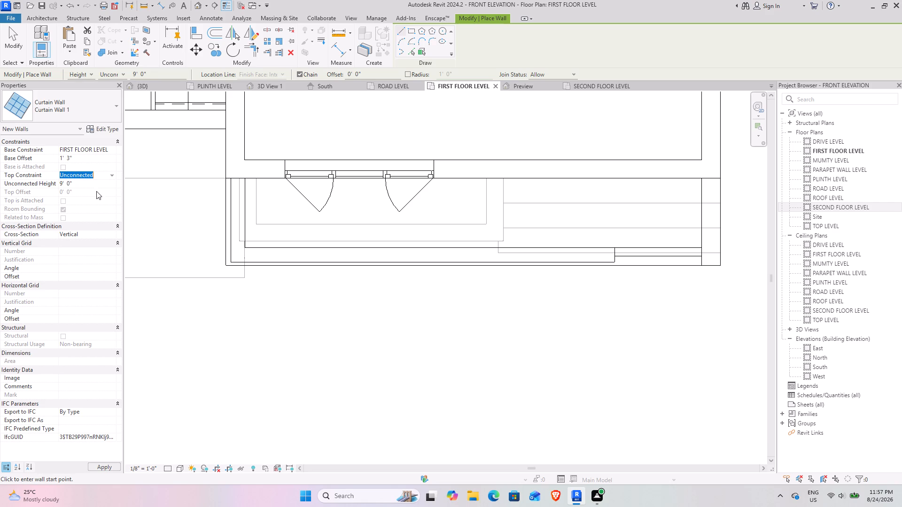
{"action": "left_click", "coordinate": [93, 186]}
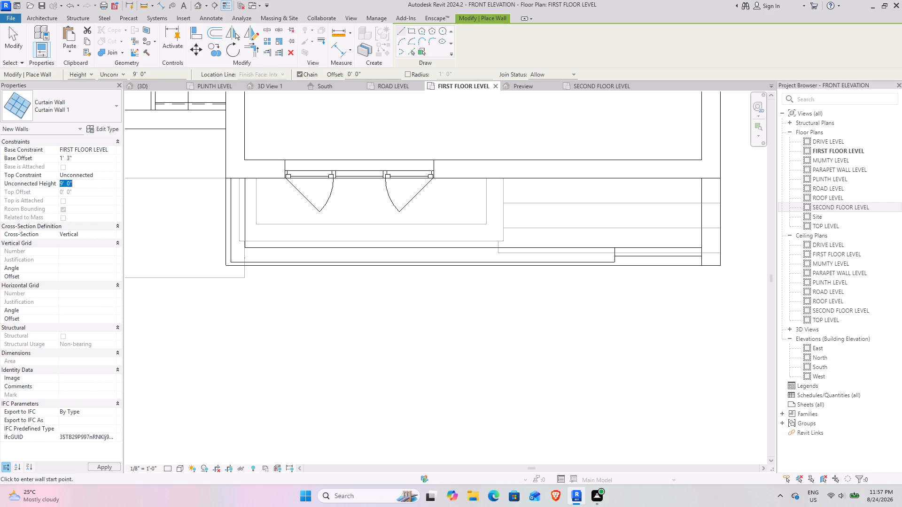
{"action": "key", "text": "1"}
{"action": "key", "text": "apostrophe"}
{"action": "type", "text": "10"}
{"action": "key", "text": "Return"}
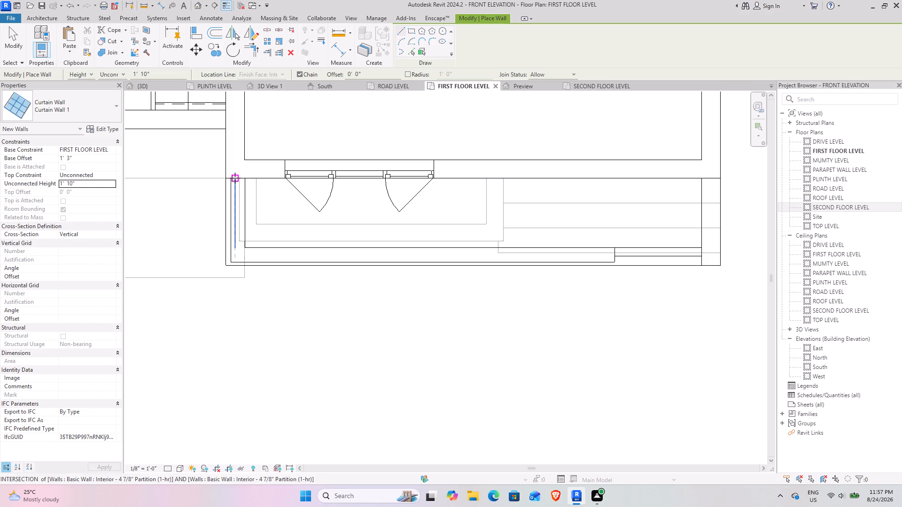
Draw a curtain wall about 15' 1 1/2" long along the balcony's front low wall, from its open end to the opposite corner.
{"action": "scroll", "coordinate": [613, 257], "scroll_direction": "up", "scroll_amount": 1}
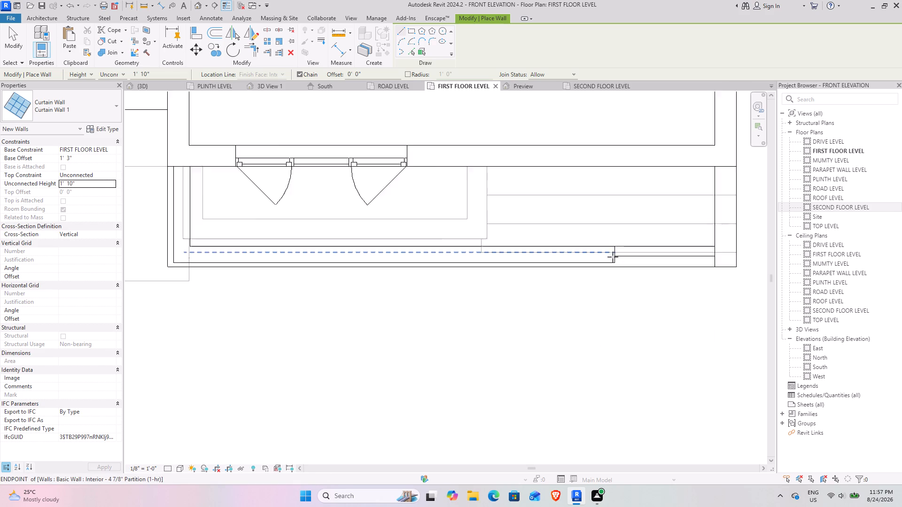
{"action": "scroll", "coordinate": [613, 257], "scroll_direction": "up", "scroll_amount": 14}
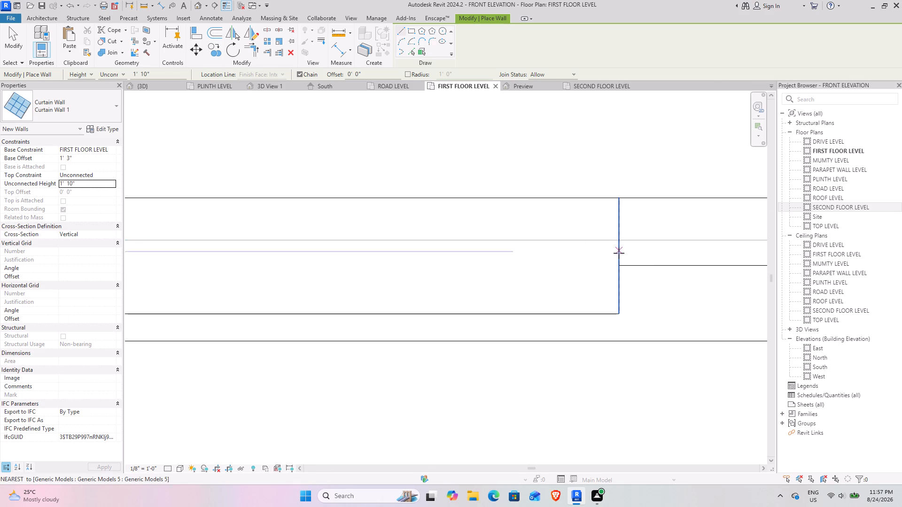
{"action": "left_click", "coordinate": [619, 255]}
{"action": "scroll", "coordinate": [494, 261], "scroll_direction": "down", "scroll_amount": 4}
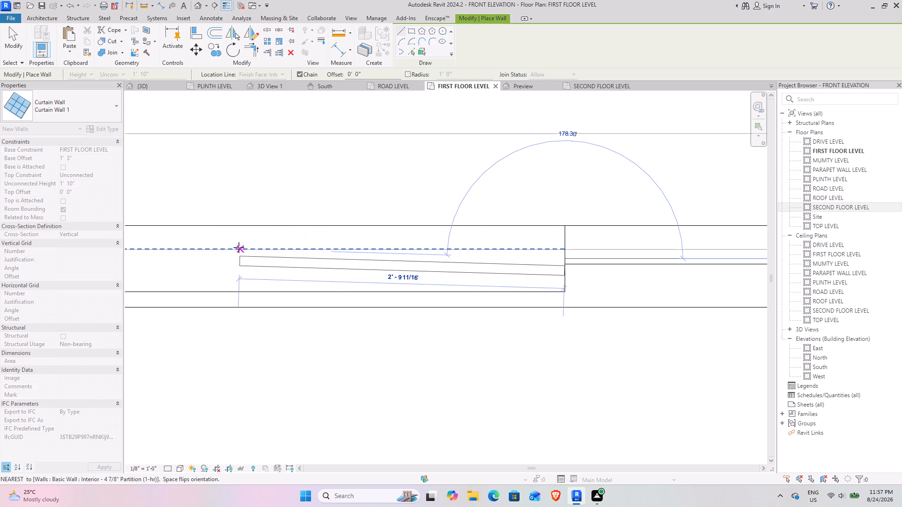
{"action": "scroll", "coordinate": [202, 266], "scroll_direction": "down", "scroll_amount": 2}
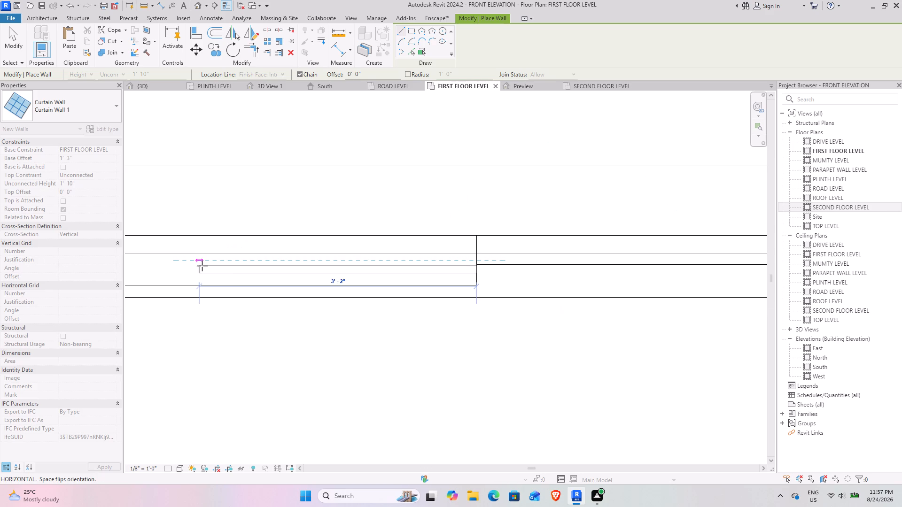
{"action": "middle_click_drag", "start_coordinate": [202, 266], "coordinate": [414, 304]}
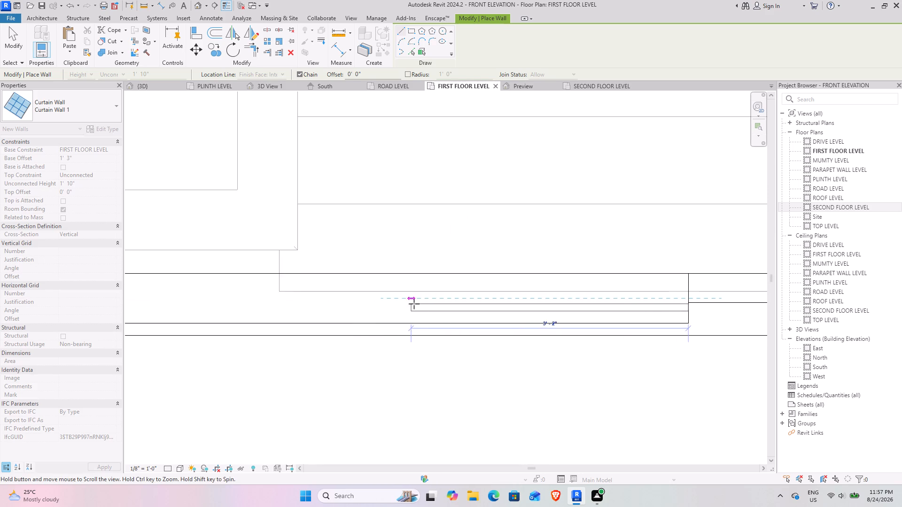
{"action": "middle_click_drag", "start_coordinate": [284, 307], "coordinate": [519, 341]}
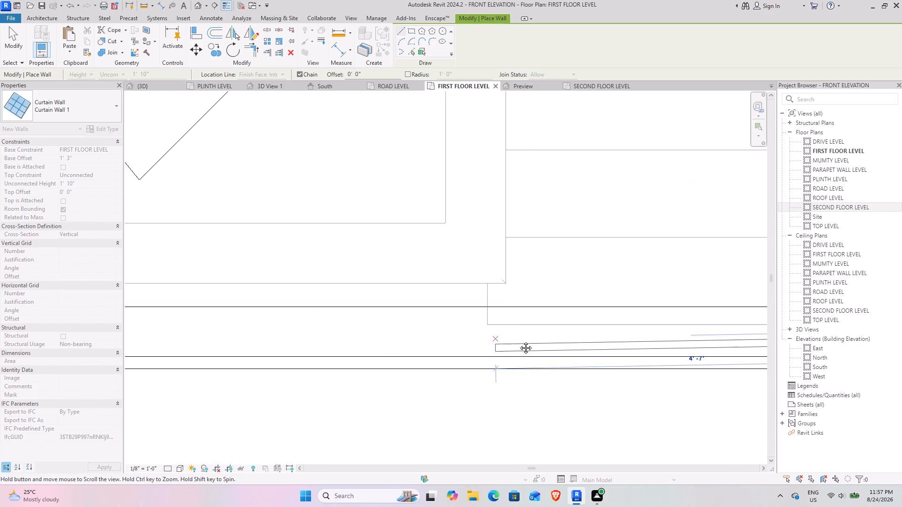
{"action": "middle_click_drag", "start_coordinate": [519, 341], "coordinate": [522, 341]}
{"action": "middle_click_drag", "start_coordinate": [231, 314], "coordinate": [553, 311]}
{"action": "scroll", "coordinate": [240, 329], "scroll_direction": "down", "scroll_amount": 4}
{"action": "middle_click_drag", "start_coordinate": [221, 328], "coordinate": [233, 328]}
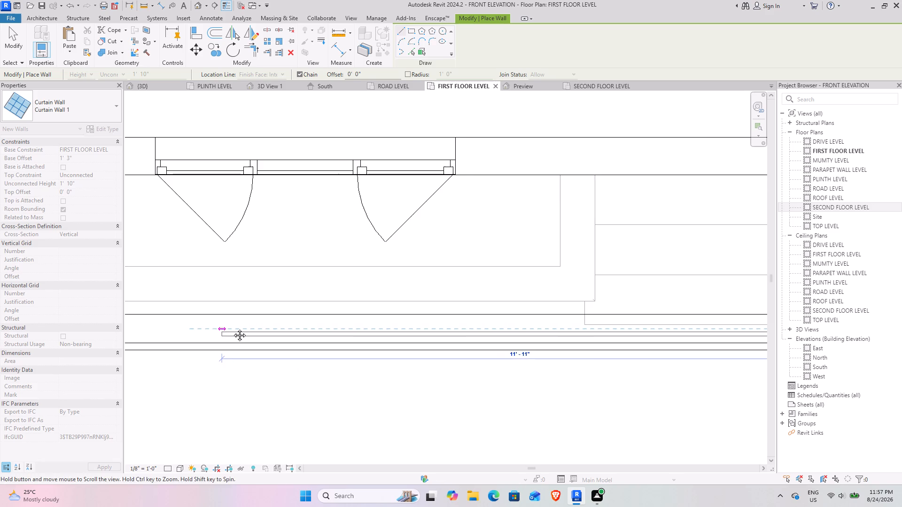
{"action": "middle_click_drag", "start_coordinate": [233, 328], "coordinate": [585, 328]}
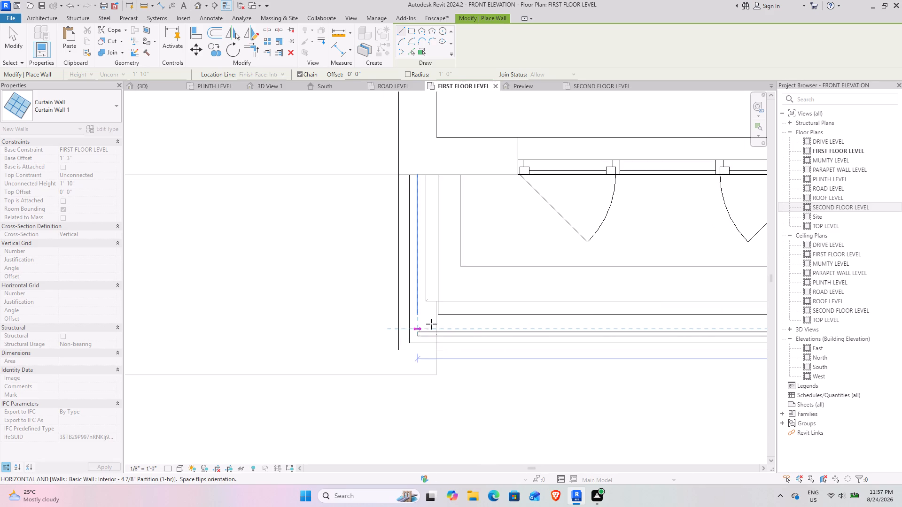
{"action": "scroll", "coordinate": [427, 324], "scroll_direction": "up", "scroll_amount": 7}
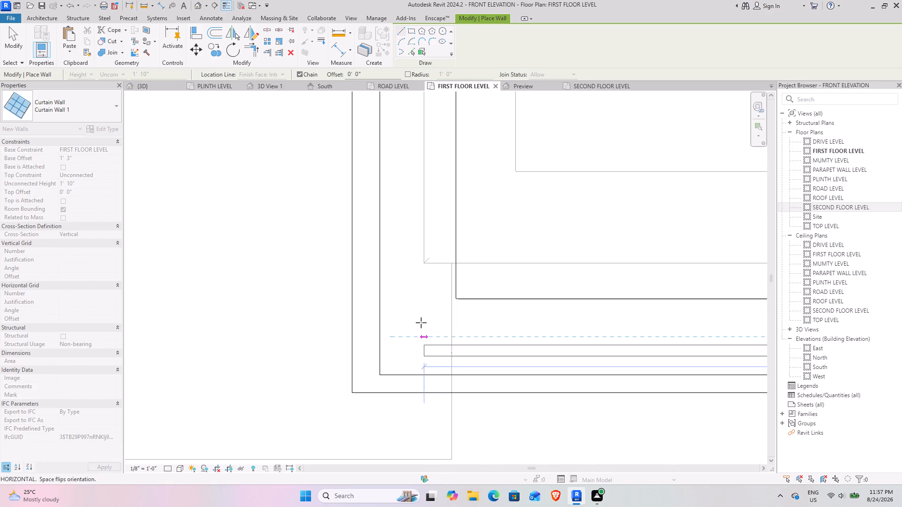
{"action": "scroll", "coordinate": [418, 323], "scroll_direction": "up", "scroll_amount": 7}
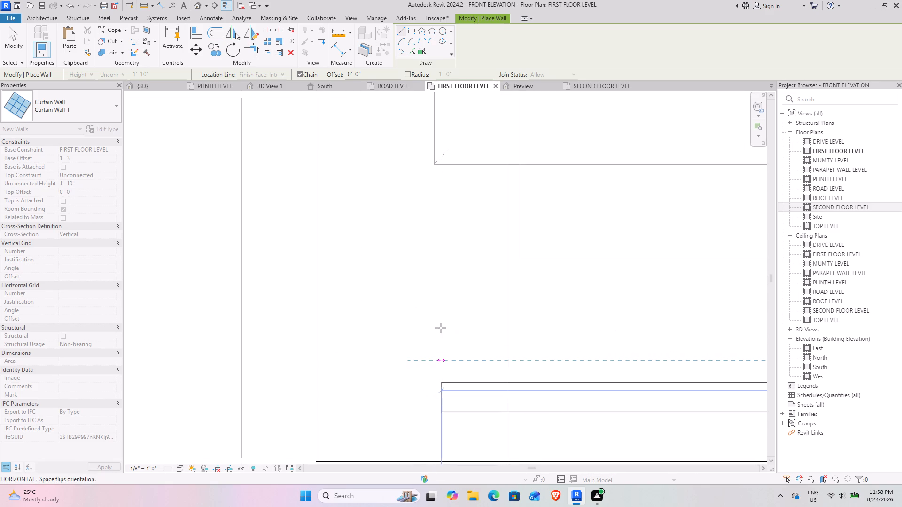
{"action": "scroll", "coordinate": [424, 323], "scroll_direction": "down", "scroll_amount": 8}
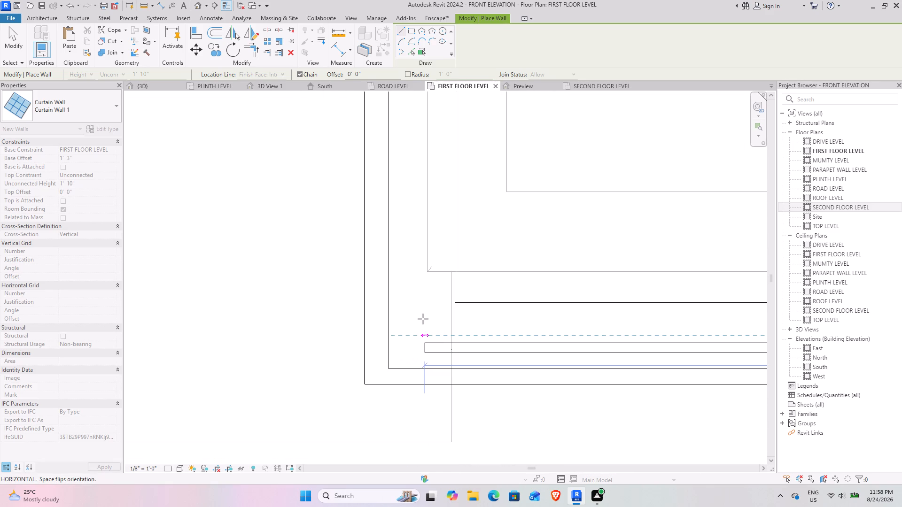
{"action": "left_click", "coordinate": [423, 319]}
{"action": "middle_click_drag", "start_coordinate": [415, 246], "coordinate": [419, 320]}
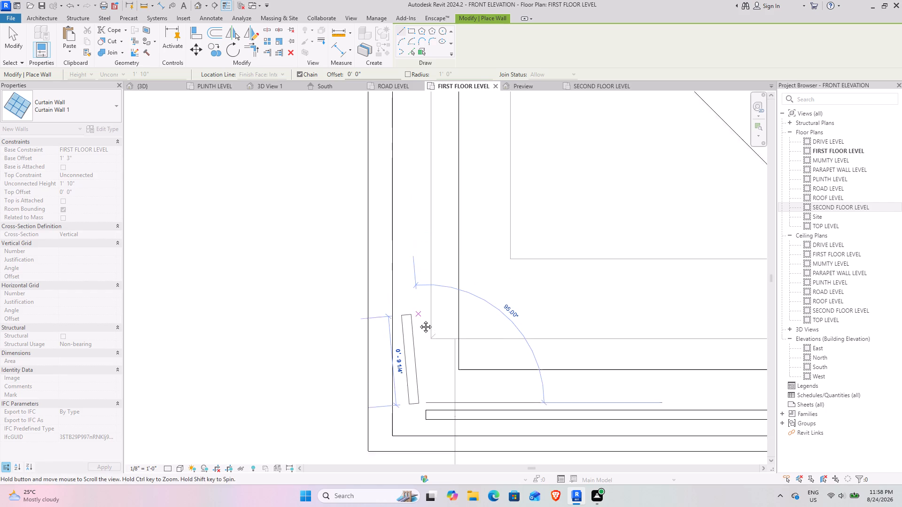
{"action": "middle_click_drag", "start_coordinate": [419, 320], "coordinate": [419, 320]}
{"action": "key", "text": "Escape"}
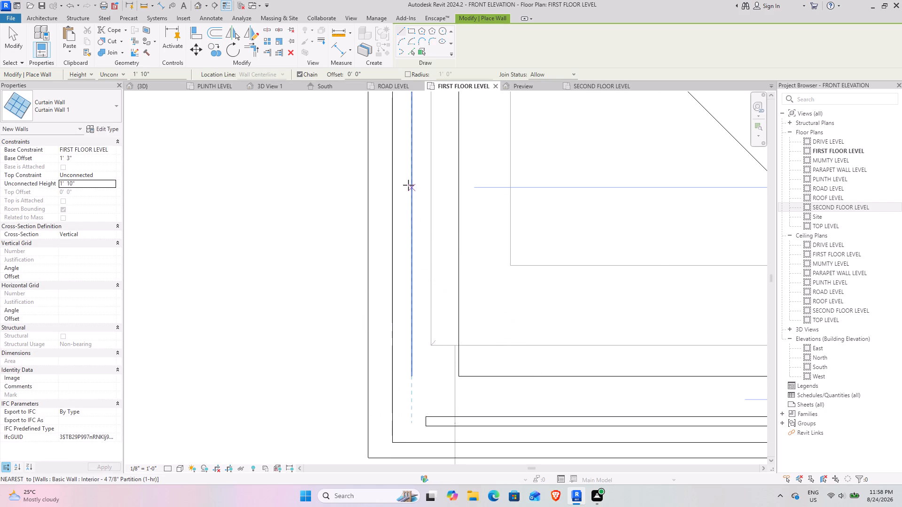
Draw the side curtain wall about 3' 2 3/8" long along the balcony's side low wall, from the building face to the front curtain wall.
{"action": "scroll", "coordinate": [409, 184], "scroll_direction": "down", "scroll_amount": 3}
{"action": "middle_click_drag", "start_coordinate": [409, 184], "coordinate": [400, 255]}
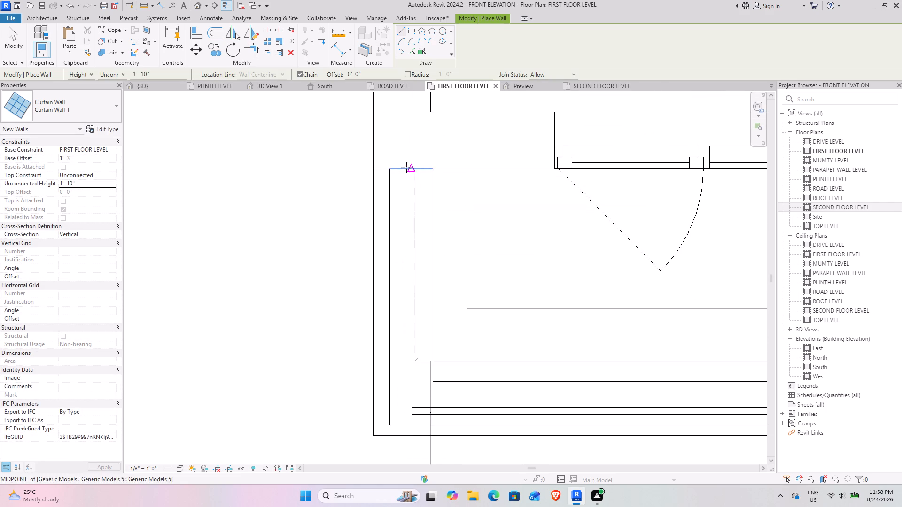
{"action": "left_click", "coordinate": [402, 169]}
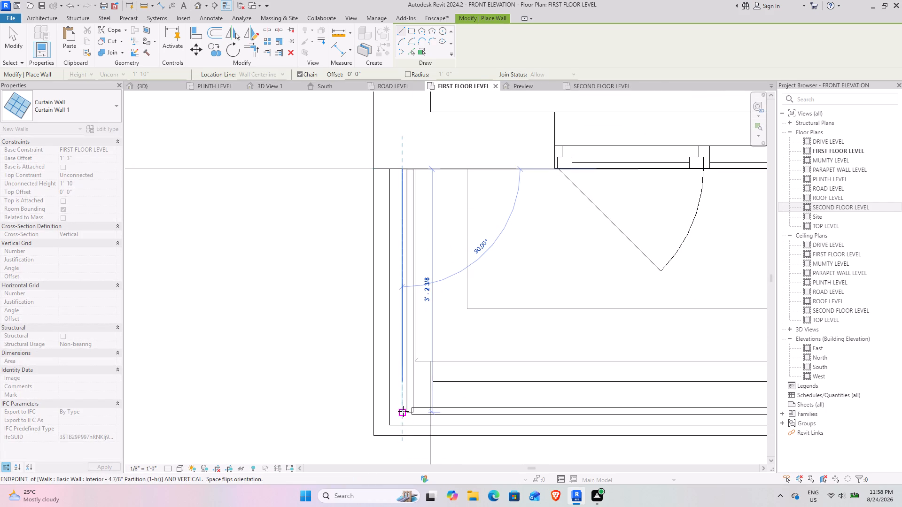
{"action": "left_click", "coordinate": [404, 414]}
{"action": "key", "text": "Escape"}
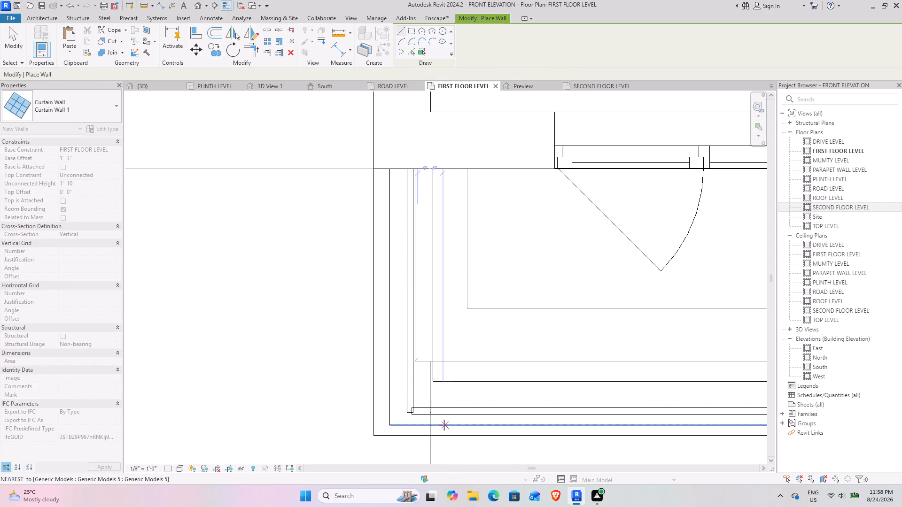
{"action": "key", "text": "Escape"}
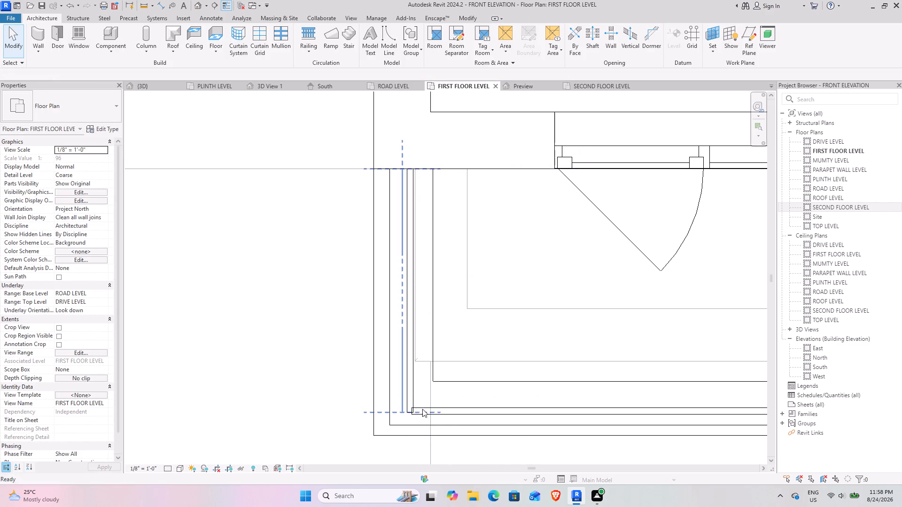
{"action": "key", "text": "Escape"}
Examine the new front and side curtain walls around the first-floor balcony in plan and in the 3D view.
{"action": "left_click", "coordinate": [452, 409]}
{"action": "scroll", "coordinate": [430, 397], "scroll_direction": "up", "scroll_amount": 2}
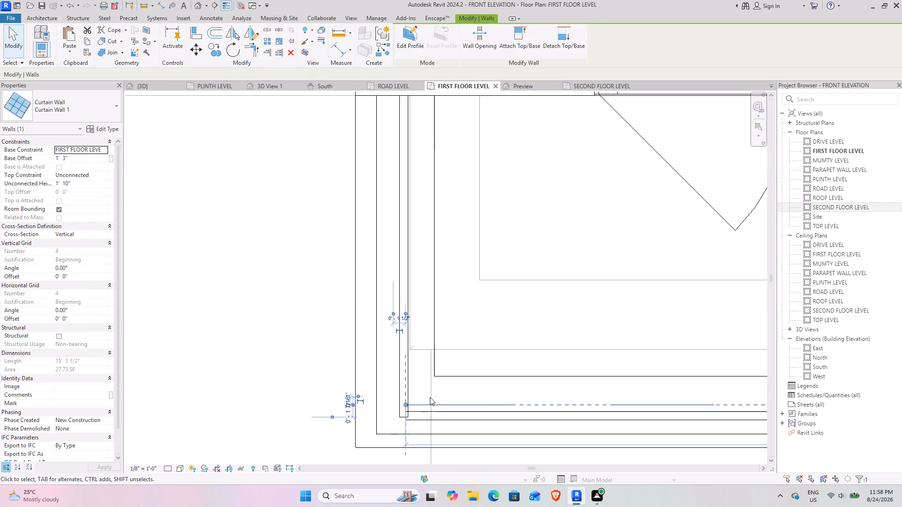
{"action": "scroll", "coordinate": [433, 333], "scroll_direction": "down", "scroll_amount": 2}
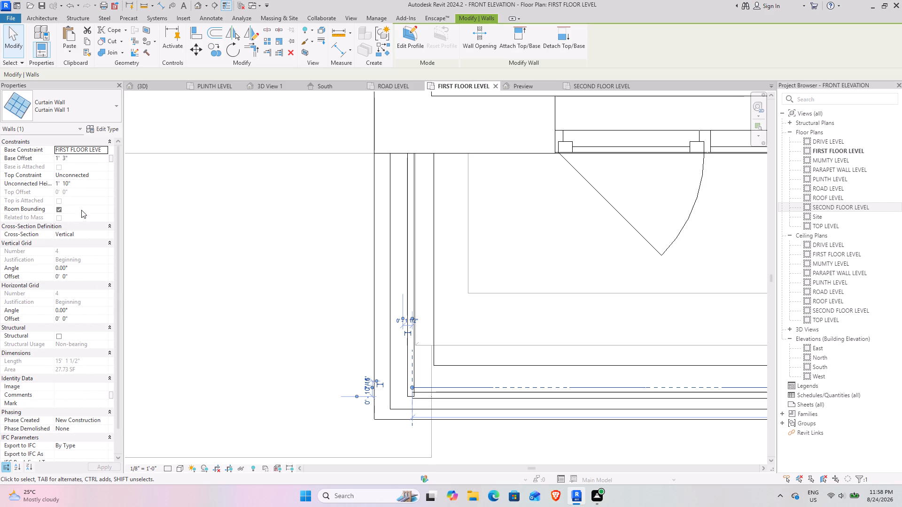
{"action": "scroll", "coordinate": [70, 199], "scroll_direction": "down", "scroll_amount": 2}
{"action": "scroll", "coordinate": [70, 199], "scroll_direction": "up", "scroll_amount": 2}
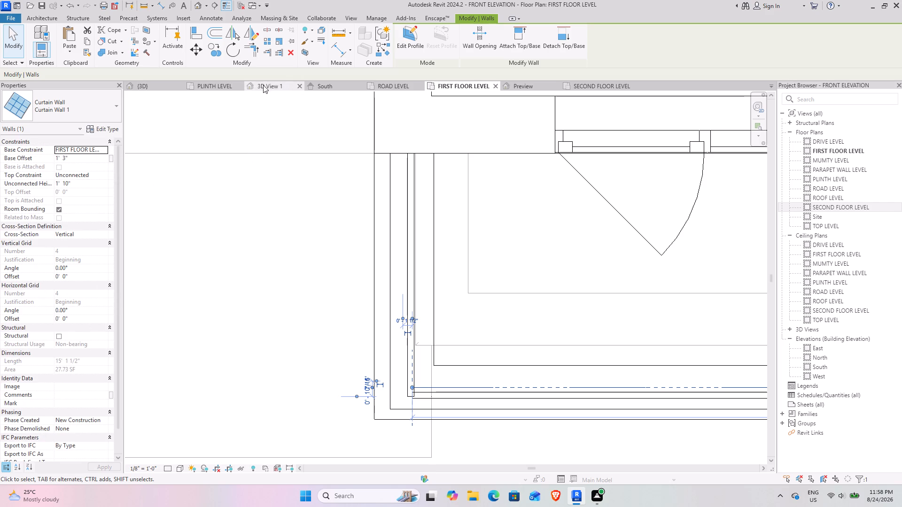
{"action": "left_click", "coordinate": [165, 85]}
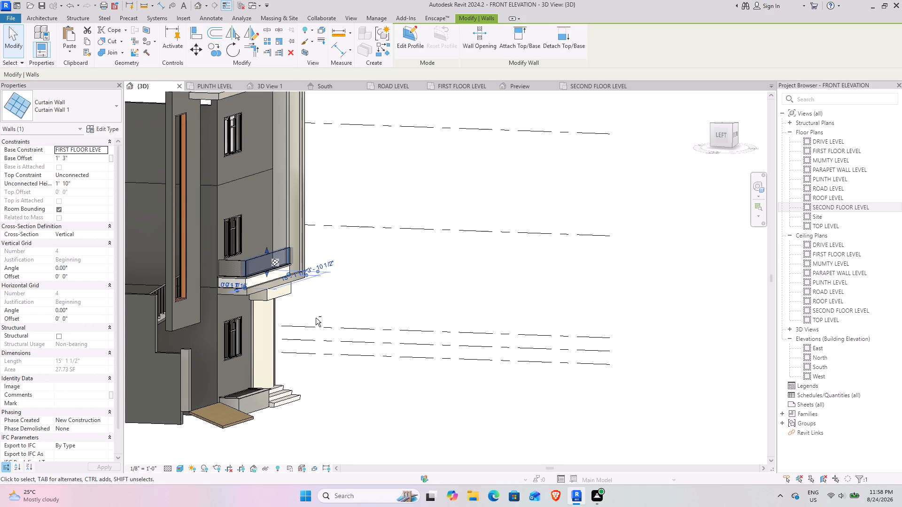
{"action": "middle_click_drag", "start_coordinate": [316, 318], "coordinate": [224, 334], "text": "shift"}
{"action": "scroll", "coordinate": [214, 247], "scroll_direction": "up", "scroll_amount": 7}
{"action": "left_click", "coordinate": [655, 388]}
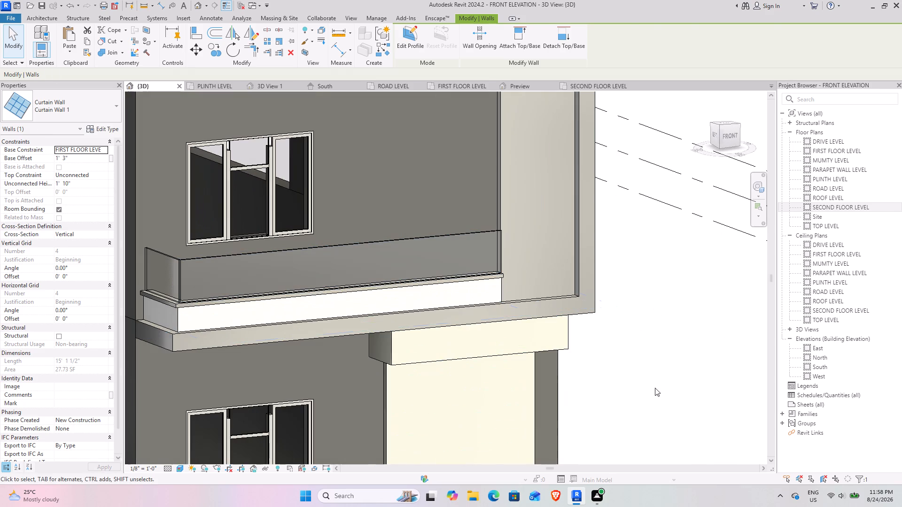
{"action": "middle_click_drag", "start_coordinate": [285, 343], "coordinate": [177, 340], "text": "shift"}
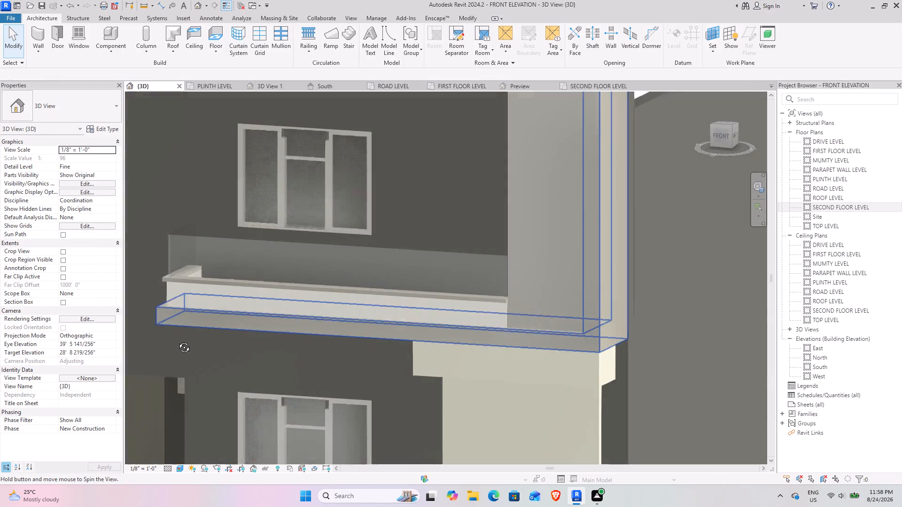
{"action": "middle_click_drag", "start_coordinate": [177, 340], "coordinate": [312, 388], "text": "shift"}
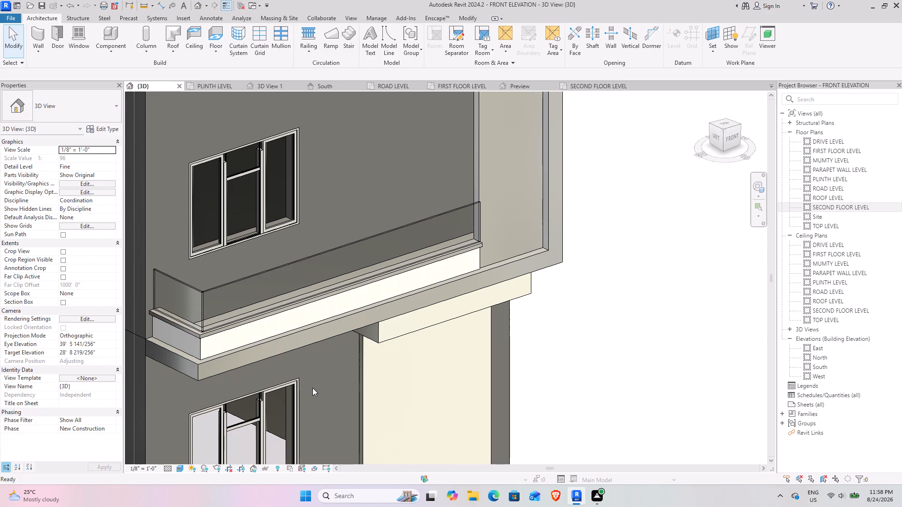
Review the type properties of the balcony's front curtain wall without changing them, and check the side curtain wall along with it.
{"action": "left_click", "coordinate": [240, 284]}
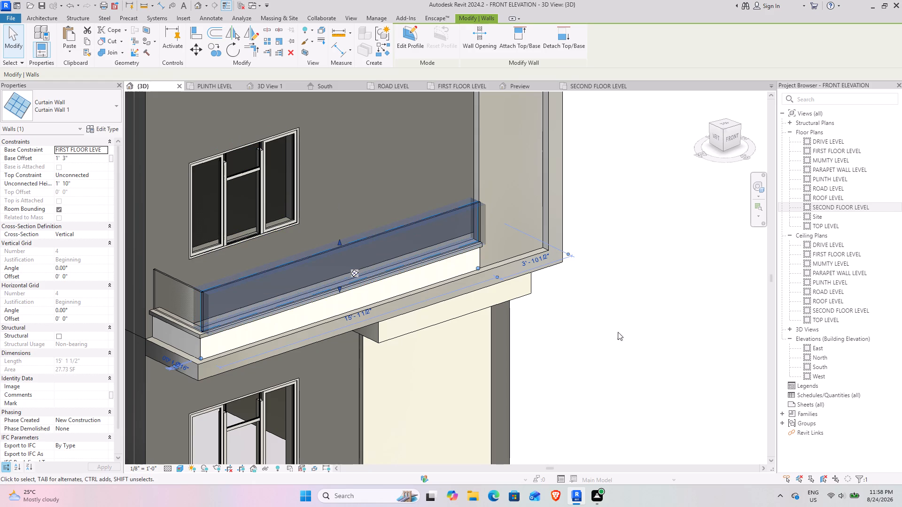
{"action": "left_click", "coordinate": [101, 124]}
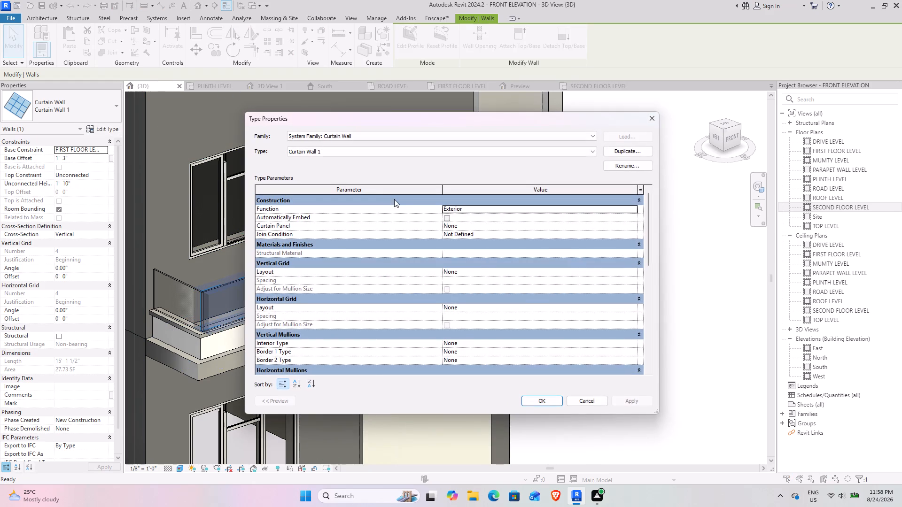
{"action": "scroll", "coordinate": [496, 311], "scroll_direction": "down", "scroll_amount": 3}
{"action": "left_click", "coordinate": [599, 405]}
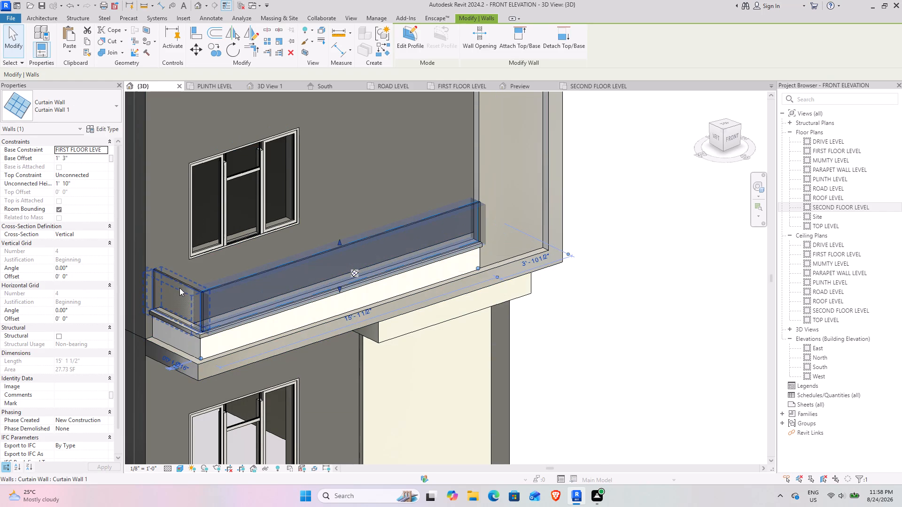
{"action": "left_click", "coordinate": [179, 288], "text": "ctrl"}
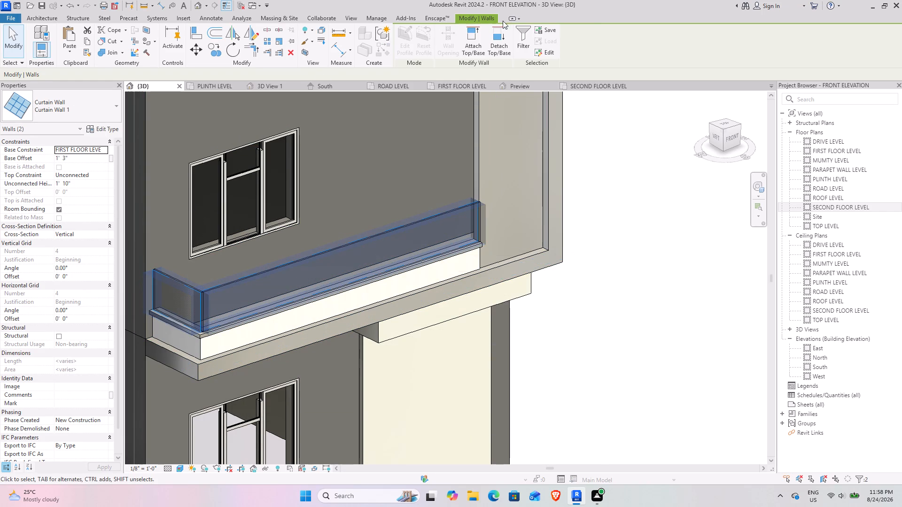
{"action": "left_click", "coordinate": [666, 344]}
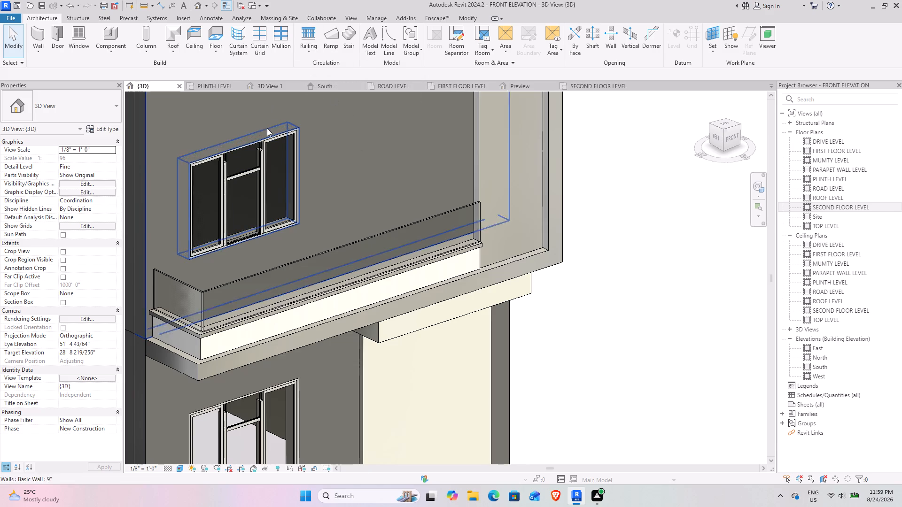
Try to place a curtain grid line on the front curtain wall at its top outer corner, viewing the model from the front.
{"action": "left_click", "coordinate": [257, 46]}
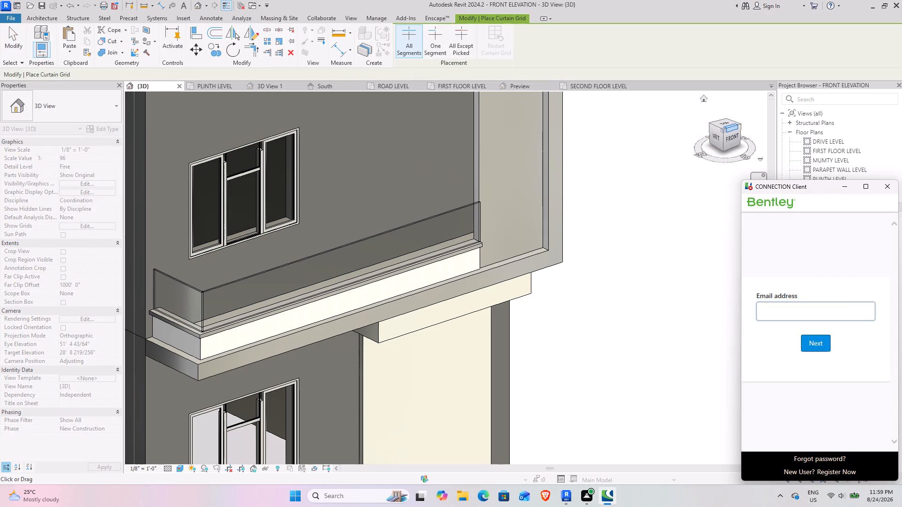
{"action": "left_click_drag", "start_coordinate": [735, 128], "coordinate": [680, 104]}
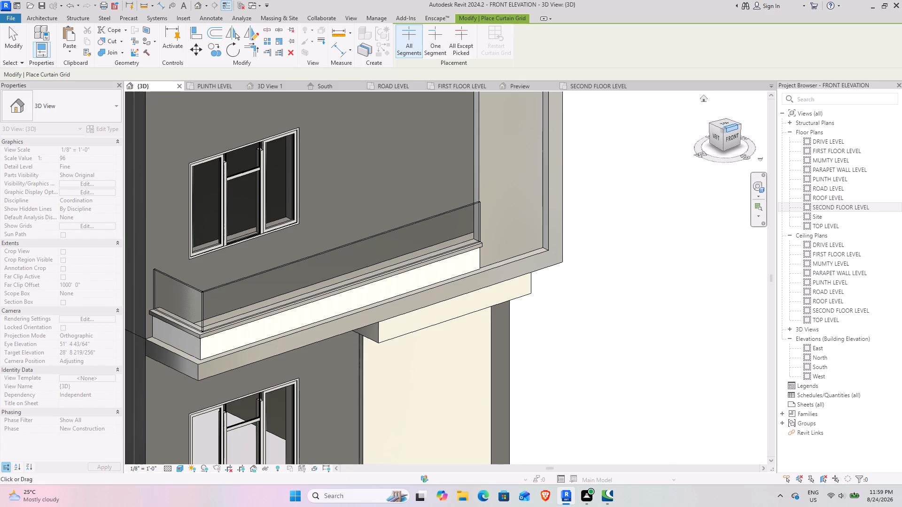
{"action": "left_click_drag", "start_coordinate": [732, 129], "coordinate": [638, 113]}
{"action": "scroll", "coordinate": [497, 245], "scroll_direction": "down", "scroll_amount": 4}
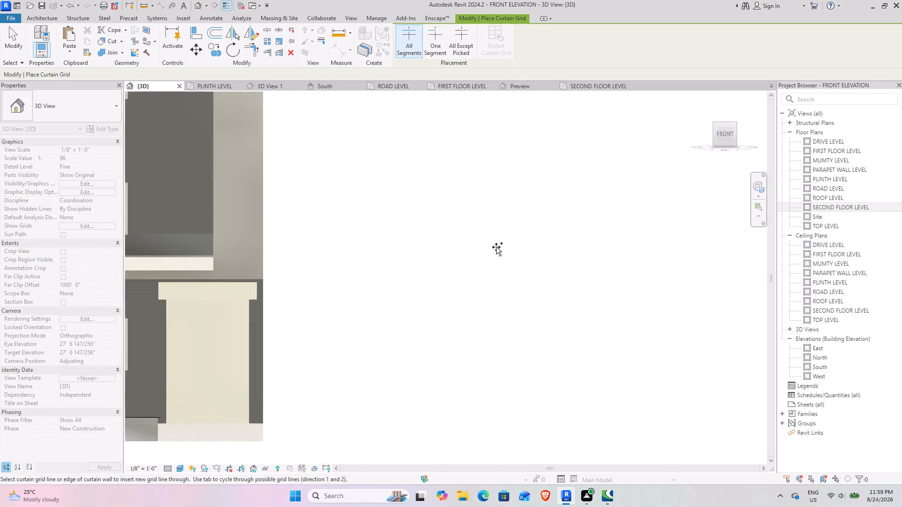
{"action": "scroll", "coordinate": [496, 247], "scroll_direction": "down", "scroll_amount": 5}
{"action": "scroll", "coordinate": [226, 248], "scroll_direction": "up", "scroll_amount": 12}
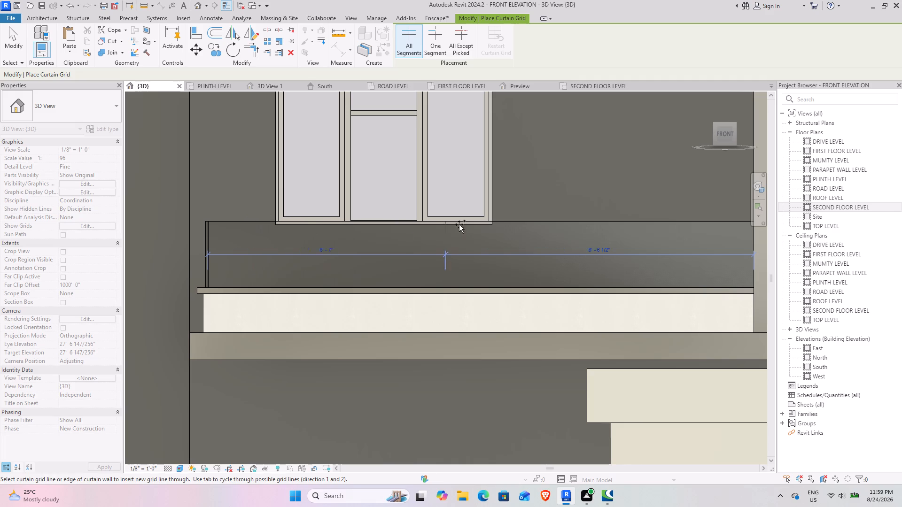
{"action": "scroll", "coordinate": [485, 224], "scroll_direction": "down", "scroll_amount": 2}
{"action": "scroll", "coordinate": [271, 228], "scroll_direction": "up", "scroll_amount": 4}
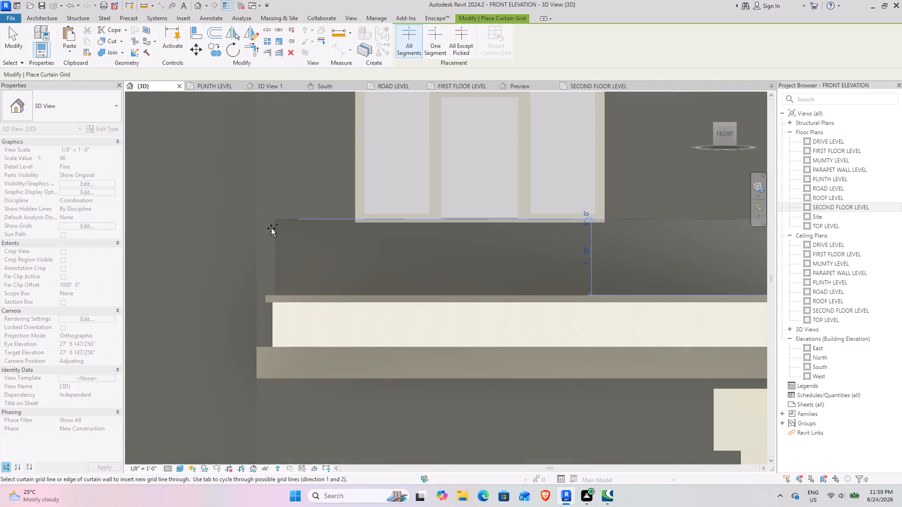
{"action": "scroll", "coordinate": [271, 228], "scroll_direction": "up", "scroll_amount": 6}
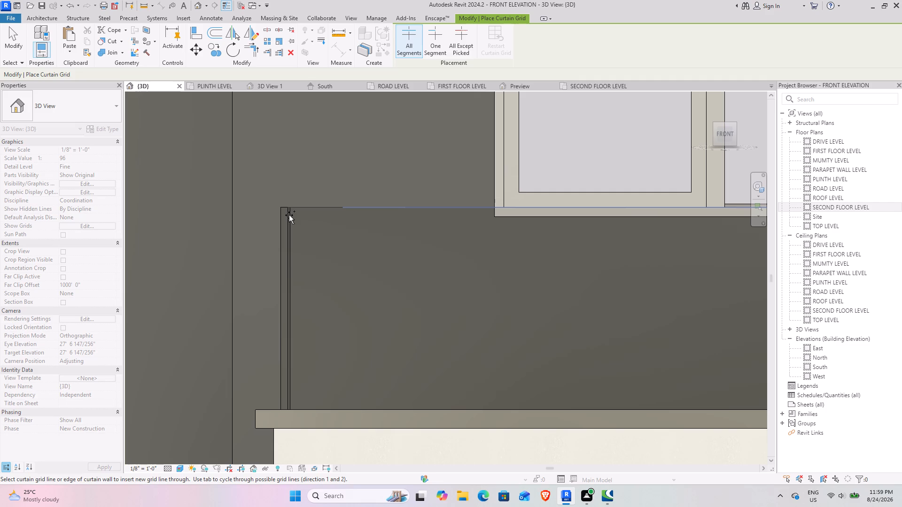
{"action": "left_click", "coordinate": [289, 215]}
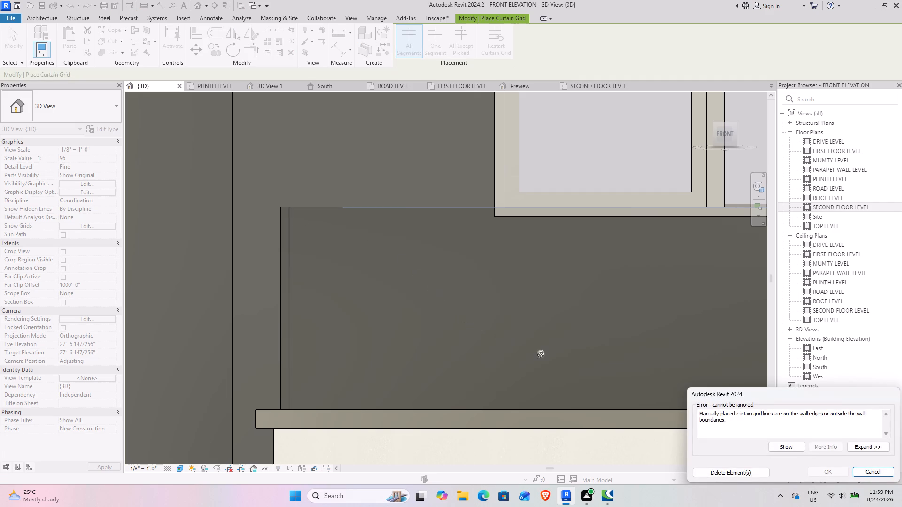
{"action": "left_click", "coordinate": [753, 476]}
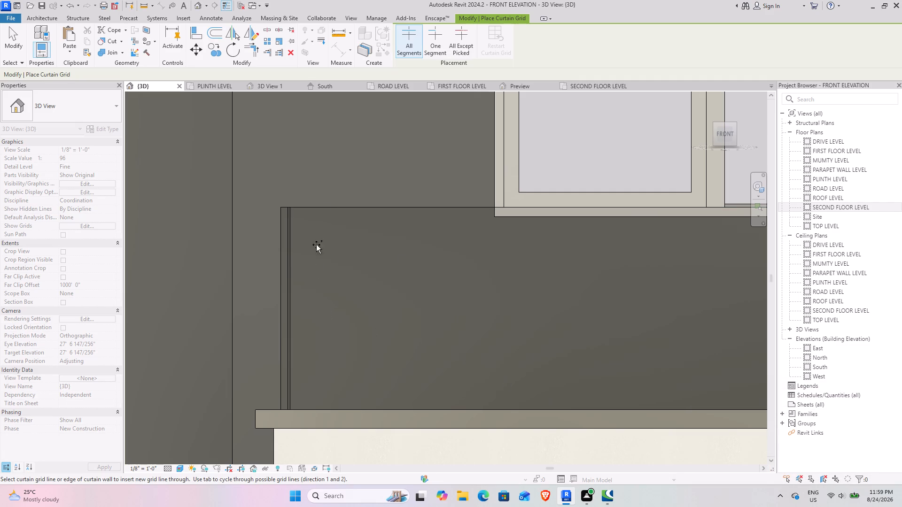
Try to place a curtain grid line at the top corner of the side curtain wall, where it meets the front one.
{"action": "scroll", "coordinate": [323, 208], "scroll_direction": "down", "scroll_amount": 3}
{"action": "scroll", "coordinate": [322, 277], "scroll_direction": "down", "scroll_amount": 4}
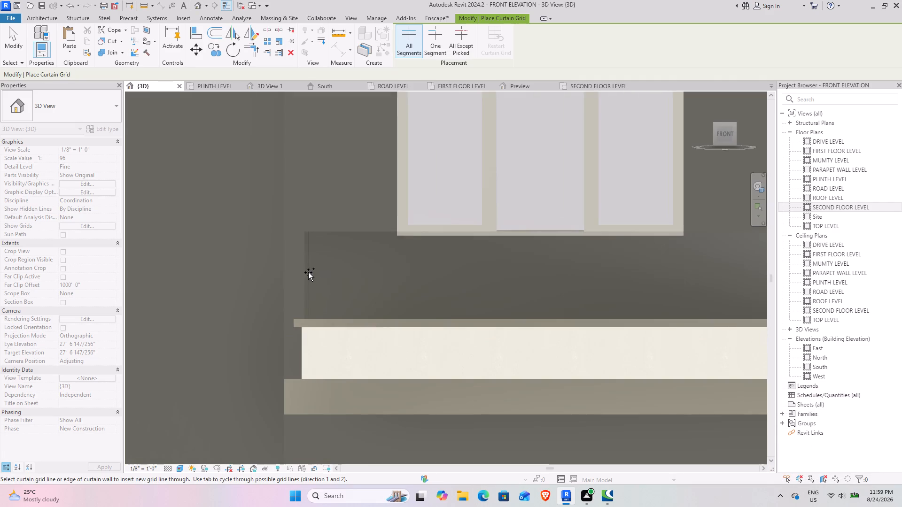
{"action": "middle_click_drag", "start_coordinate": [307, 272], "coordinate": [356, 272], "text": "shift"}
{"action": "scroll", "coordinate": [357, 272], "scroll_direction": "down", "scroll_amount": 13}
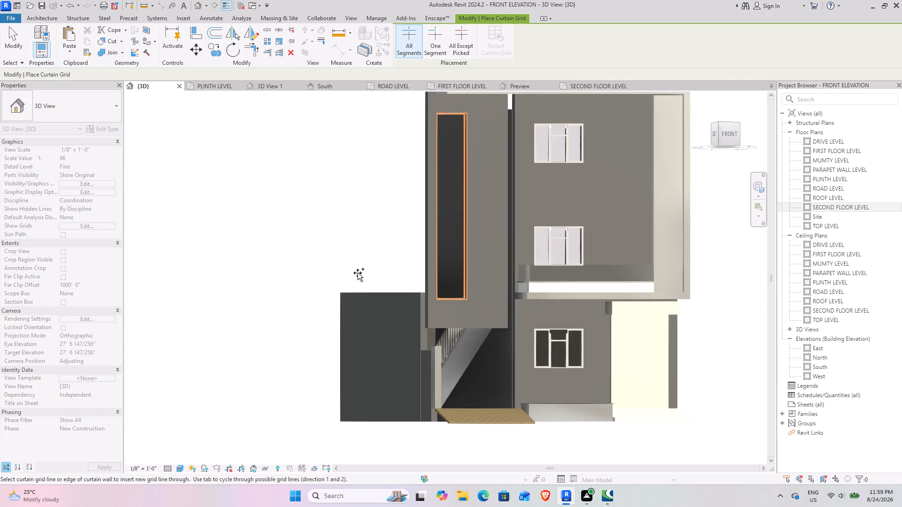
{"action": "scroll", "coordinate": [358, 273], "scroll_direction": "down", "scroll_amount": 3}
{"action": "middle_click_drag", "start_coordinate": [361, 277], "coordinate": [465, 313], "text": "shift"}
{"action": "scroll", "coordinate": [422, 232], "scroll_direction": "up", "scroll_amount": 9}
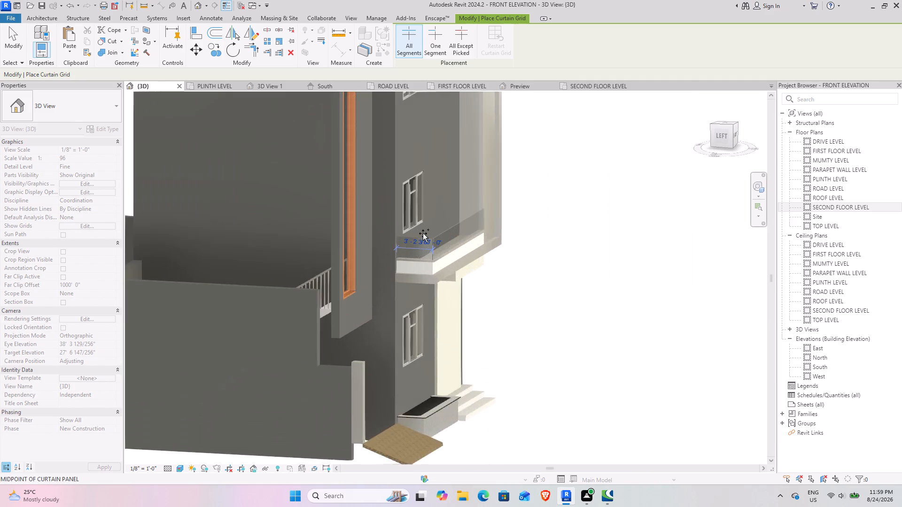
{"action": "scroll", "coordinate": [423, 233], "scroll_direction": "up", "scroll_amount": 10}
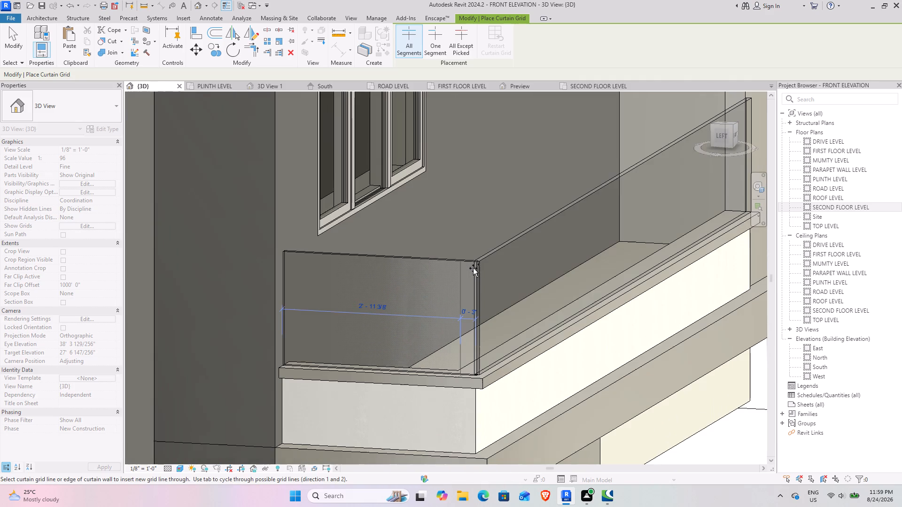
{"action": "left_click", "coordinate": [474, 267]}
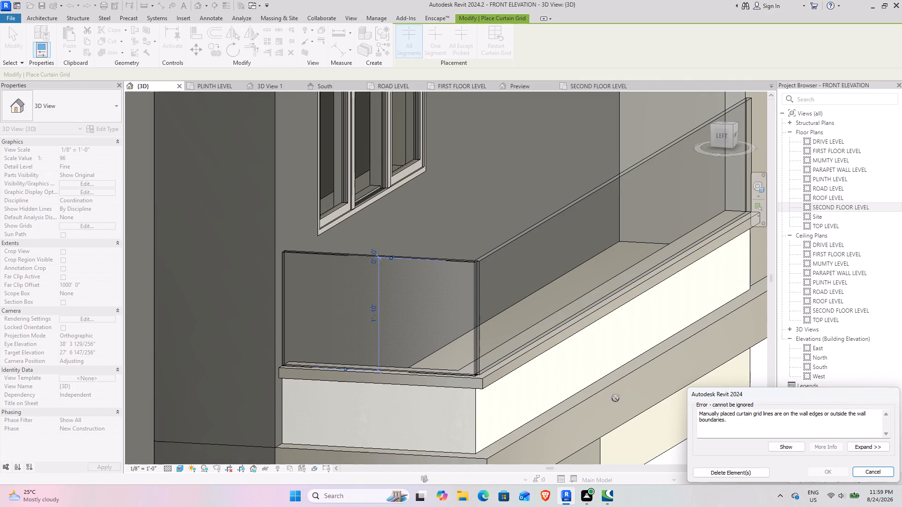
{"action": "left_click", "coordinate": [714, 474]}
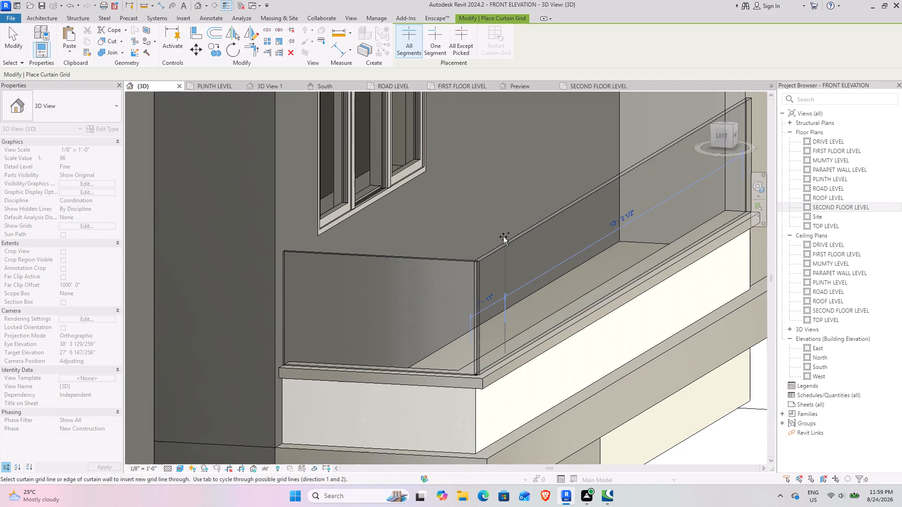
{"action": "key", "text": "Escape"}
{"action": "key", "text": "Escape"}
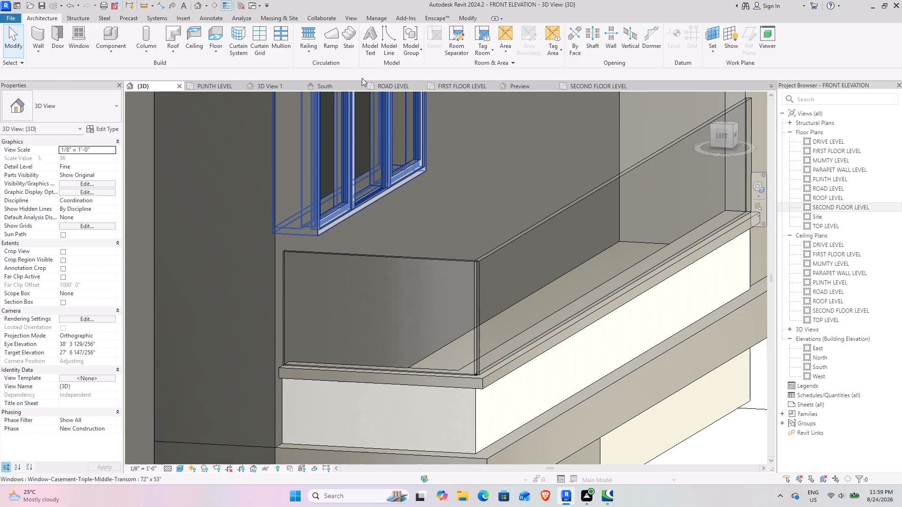
Place 2.5" x 5" rectangular mullions along the top edges of the balcony's front and side curtain walls.
{"action": "scroll", "coordinate": [456, 197], "scroll_direction": "down", "scroll_amount": 1}
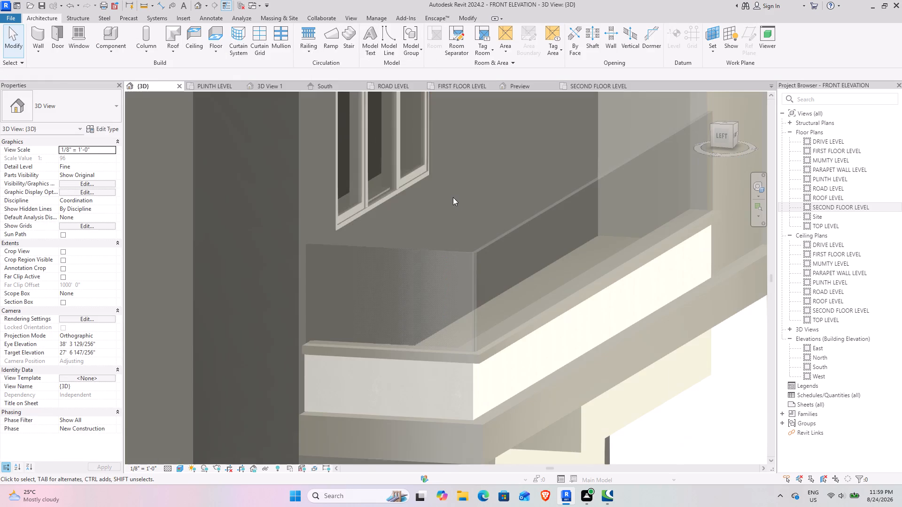
{"action": "left_click", "coordinate": [282, 42]}
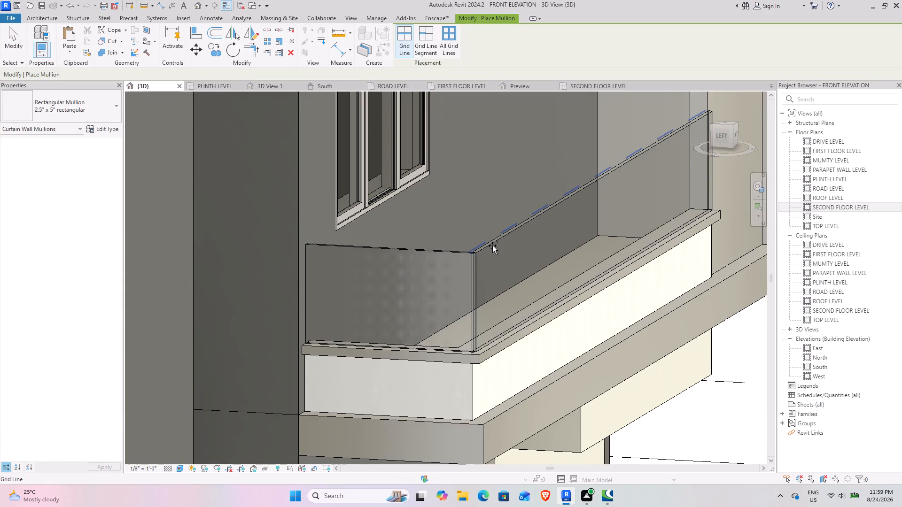
{"action": "left_click", "coordinate": [492, 246]}
{"action": "left_click", "coordinate": [420, 250]}
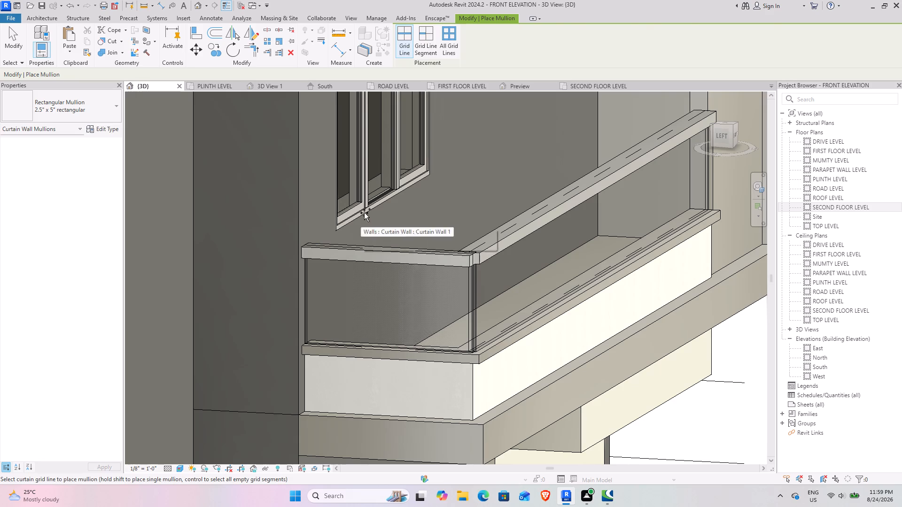
{"action": "key", "text": "Escape"}
{"action": "key", "text": "Escape"}
Change the front curtain wall's top mullion to the 2.5" Circular type.
{"action": "left_click", "coordinate": [506, 247]}
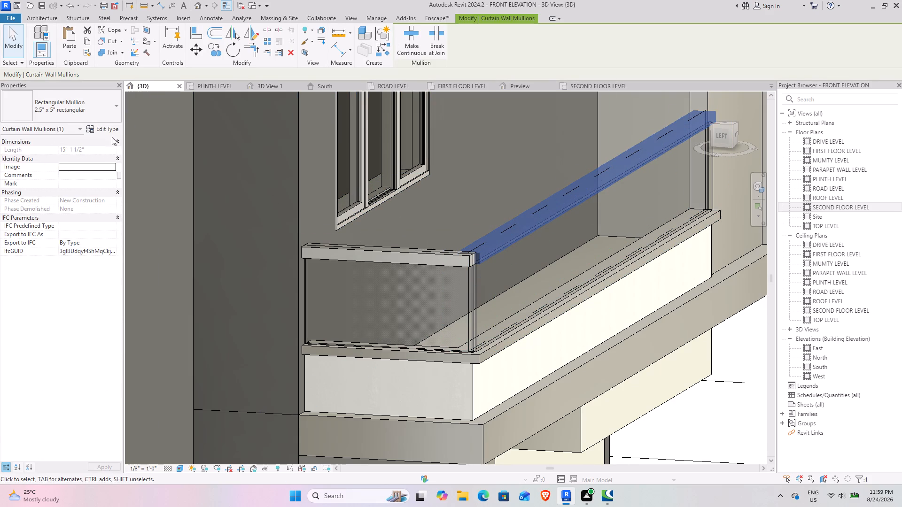
{"action": "left_click", "coordinate": [88, 106]}
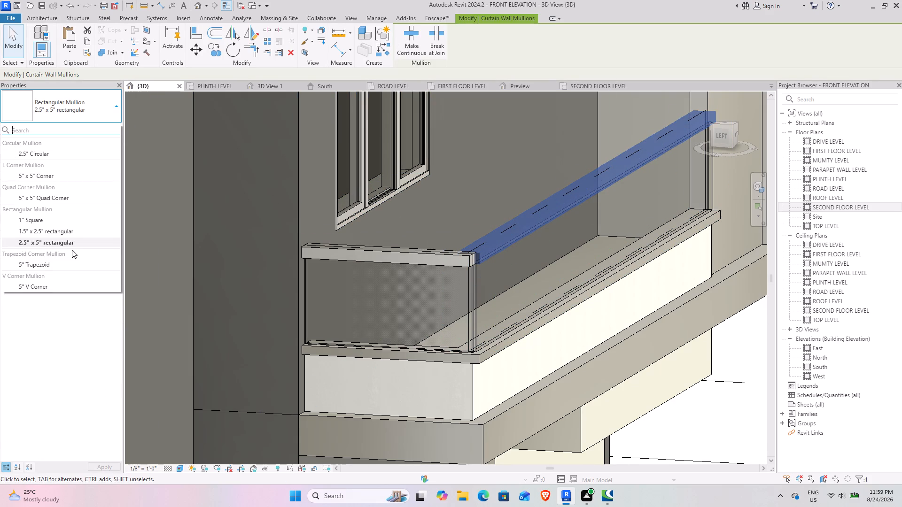
{"action": "left_click", "coordinate": [48, 153]}
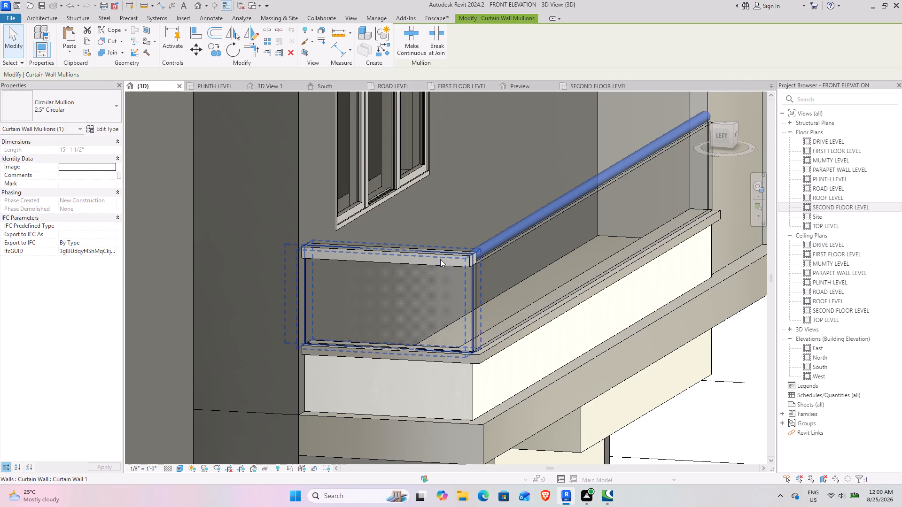
Change the side curtain wall's top mullion from the rectangular type to the 2.5" Circular type.
{"action": "left_click", "coordinate": [440, 259]}
{"action": "left_click", "coordinate": [446, 208]}
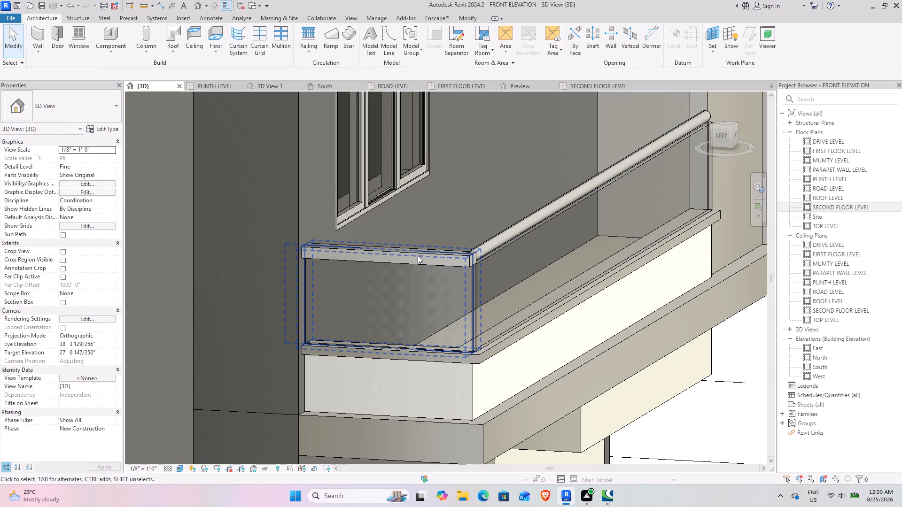
{"action": "key", "text": "Escape"}
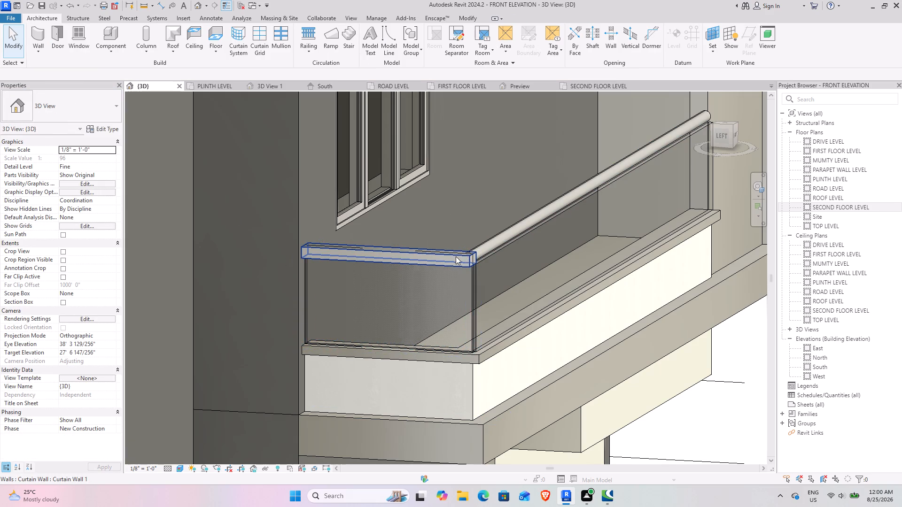
{"action": "key", "text": "Tab"}
{"action": "key", "text": "Tab"}
{"action": "key", "text": "Tab"}
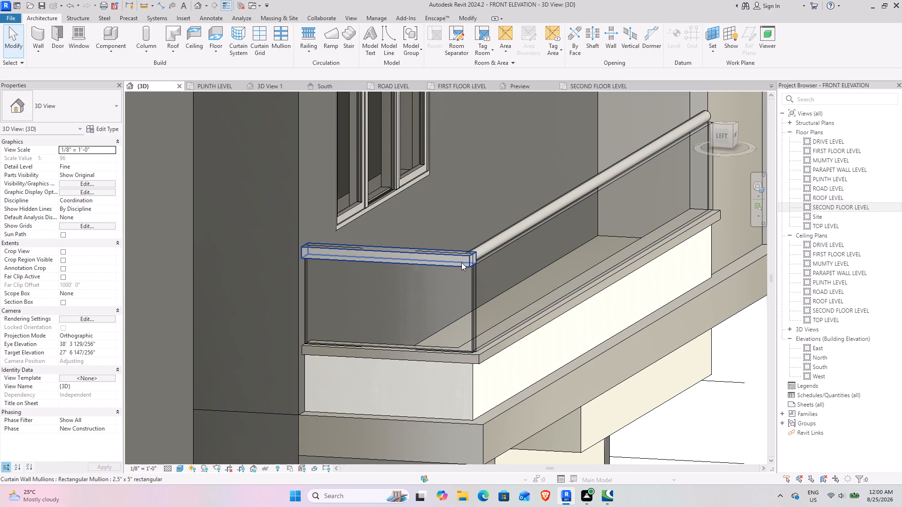
{"action": "left_click", "coordinate": [461, 262]}
{"action": "left_click", "coordinate": [86, 108]}
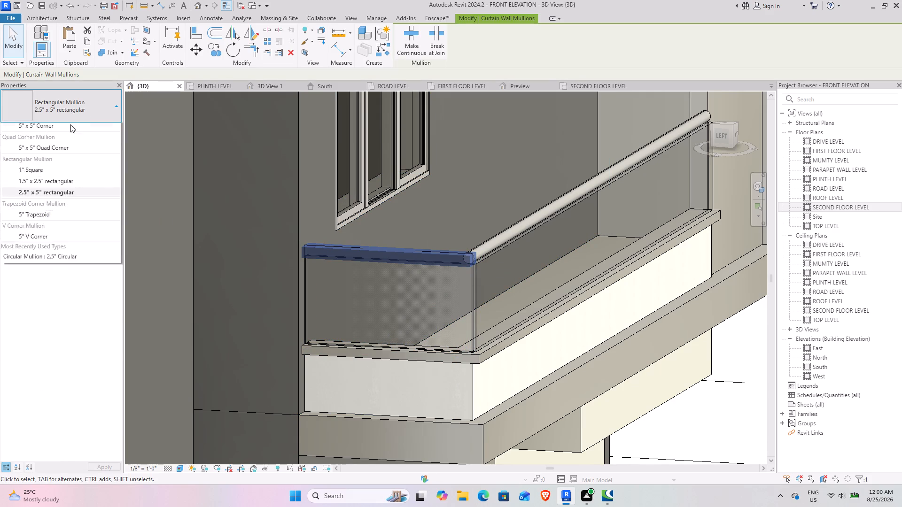
{"action": "left_click", "coordinate": [55, 155]}
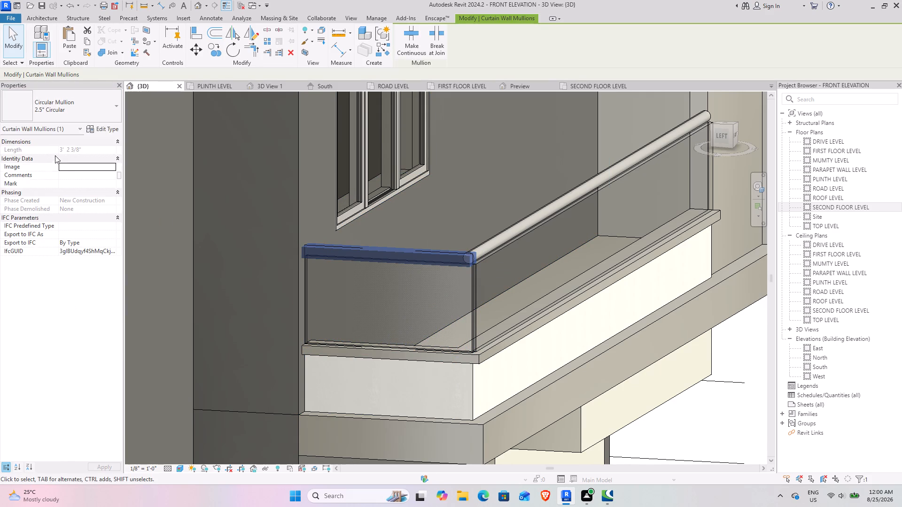
{"action": "left_click", "coordinate": [494, 183]}
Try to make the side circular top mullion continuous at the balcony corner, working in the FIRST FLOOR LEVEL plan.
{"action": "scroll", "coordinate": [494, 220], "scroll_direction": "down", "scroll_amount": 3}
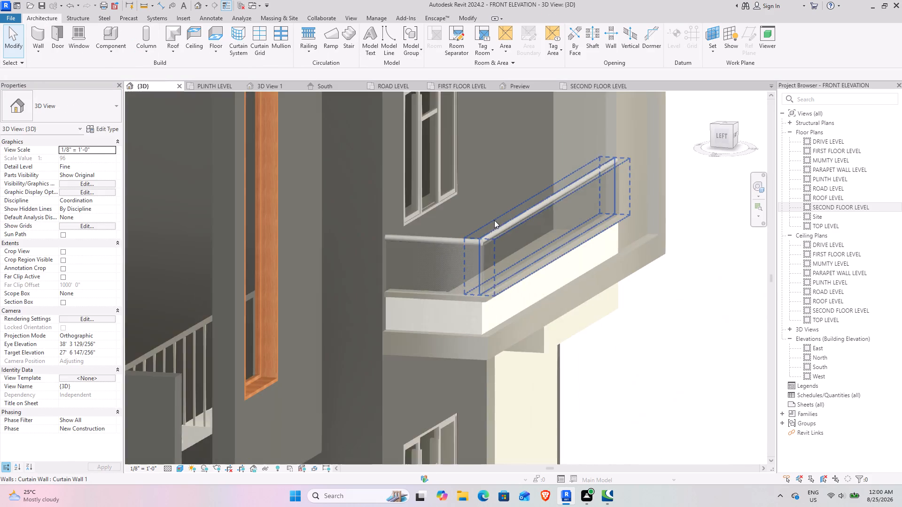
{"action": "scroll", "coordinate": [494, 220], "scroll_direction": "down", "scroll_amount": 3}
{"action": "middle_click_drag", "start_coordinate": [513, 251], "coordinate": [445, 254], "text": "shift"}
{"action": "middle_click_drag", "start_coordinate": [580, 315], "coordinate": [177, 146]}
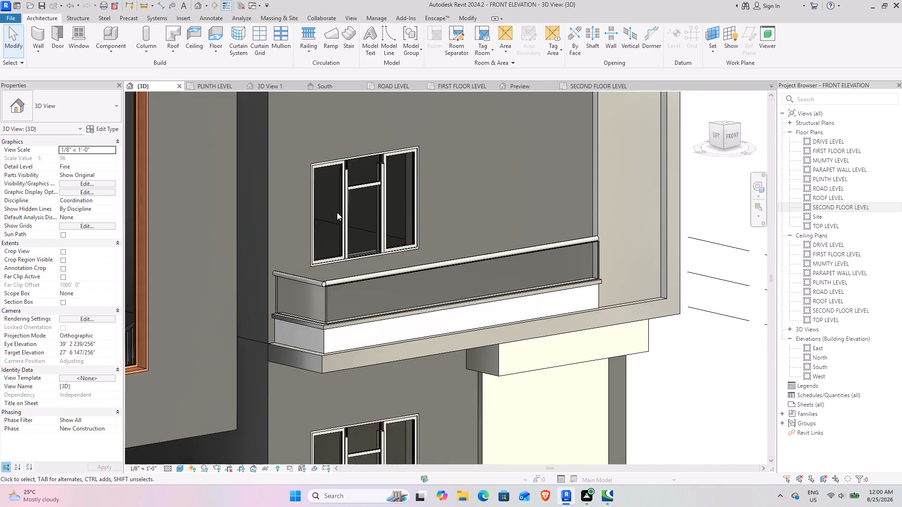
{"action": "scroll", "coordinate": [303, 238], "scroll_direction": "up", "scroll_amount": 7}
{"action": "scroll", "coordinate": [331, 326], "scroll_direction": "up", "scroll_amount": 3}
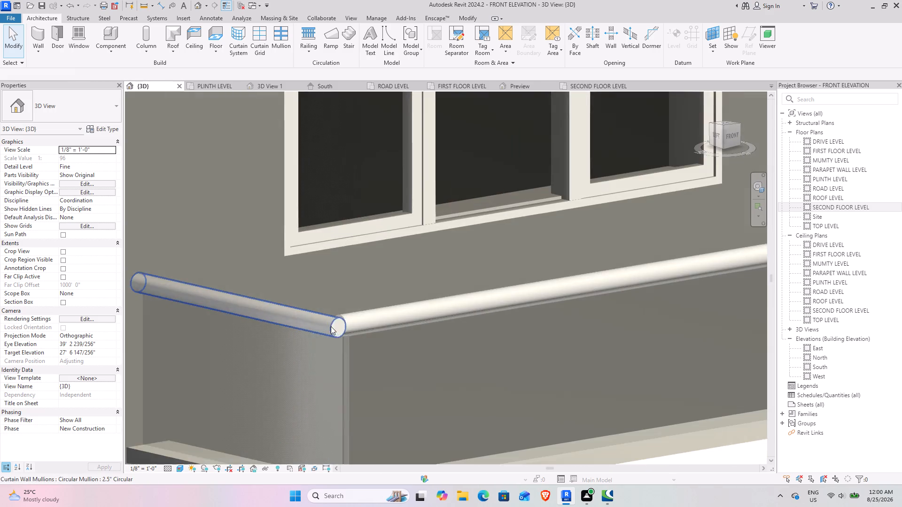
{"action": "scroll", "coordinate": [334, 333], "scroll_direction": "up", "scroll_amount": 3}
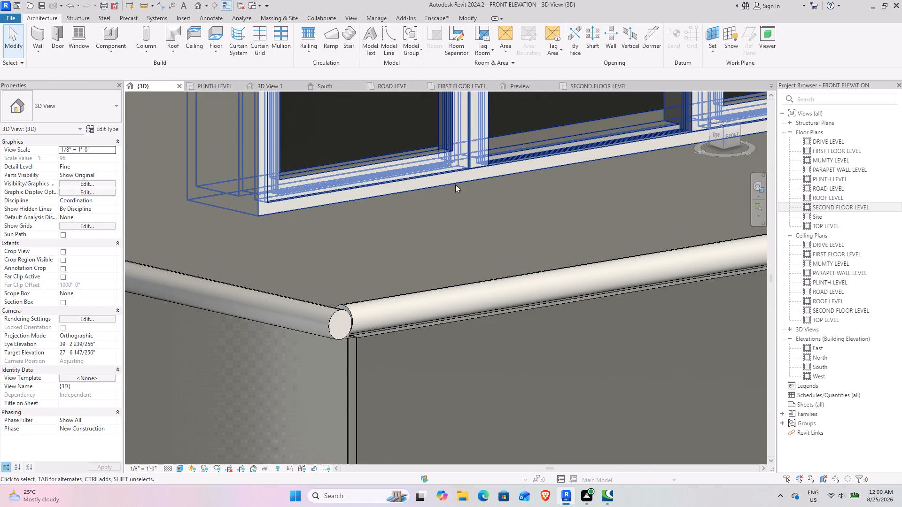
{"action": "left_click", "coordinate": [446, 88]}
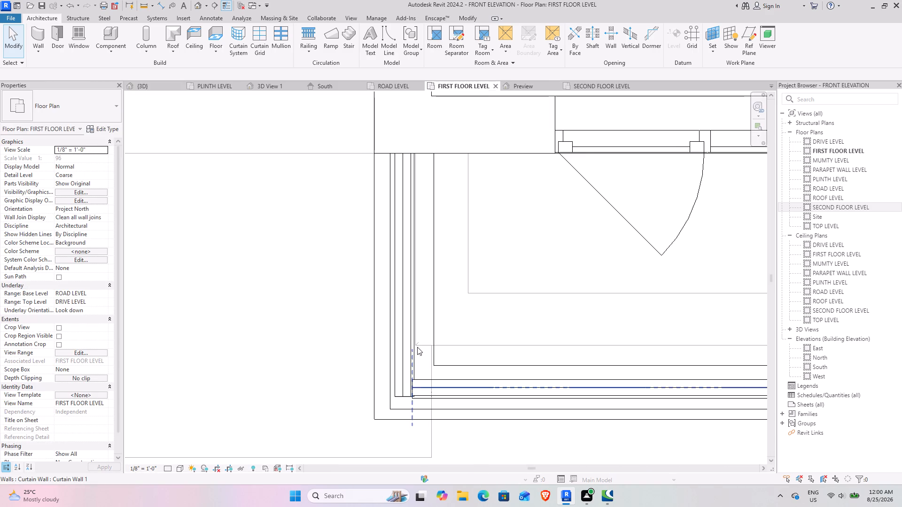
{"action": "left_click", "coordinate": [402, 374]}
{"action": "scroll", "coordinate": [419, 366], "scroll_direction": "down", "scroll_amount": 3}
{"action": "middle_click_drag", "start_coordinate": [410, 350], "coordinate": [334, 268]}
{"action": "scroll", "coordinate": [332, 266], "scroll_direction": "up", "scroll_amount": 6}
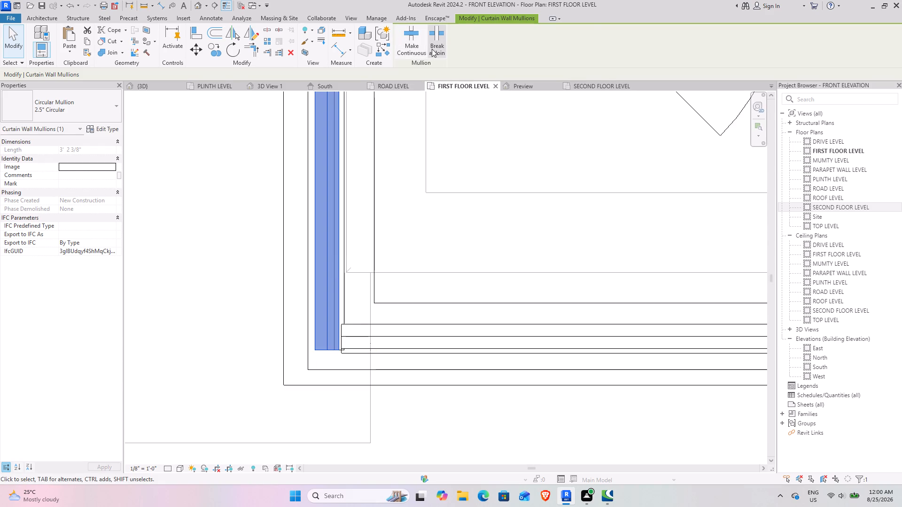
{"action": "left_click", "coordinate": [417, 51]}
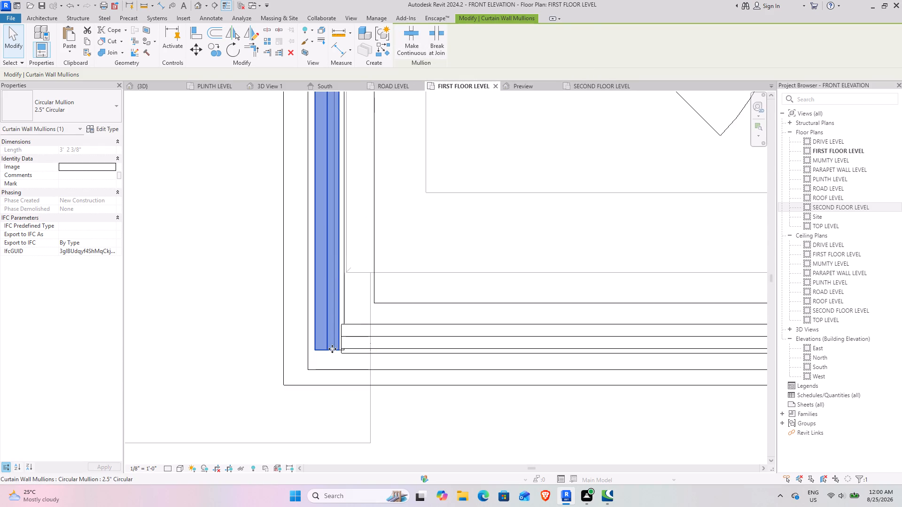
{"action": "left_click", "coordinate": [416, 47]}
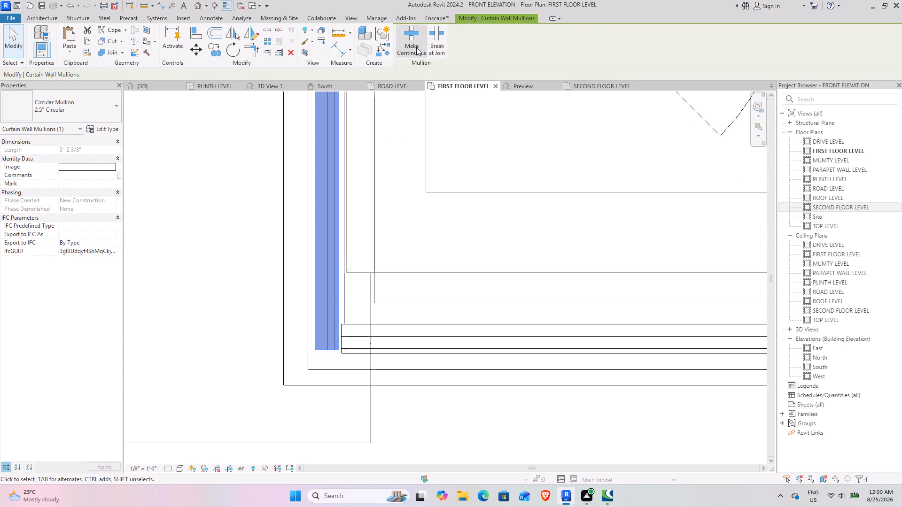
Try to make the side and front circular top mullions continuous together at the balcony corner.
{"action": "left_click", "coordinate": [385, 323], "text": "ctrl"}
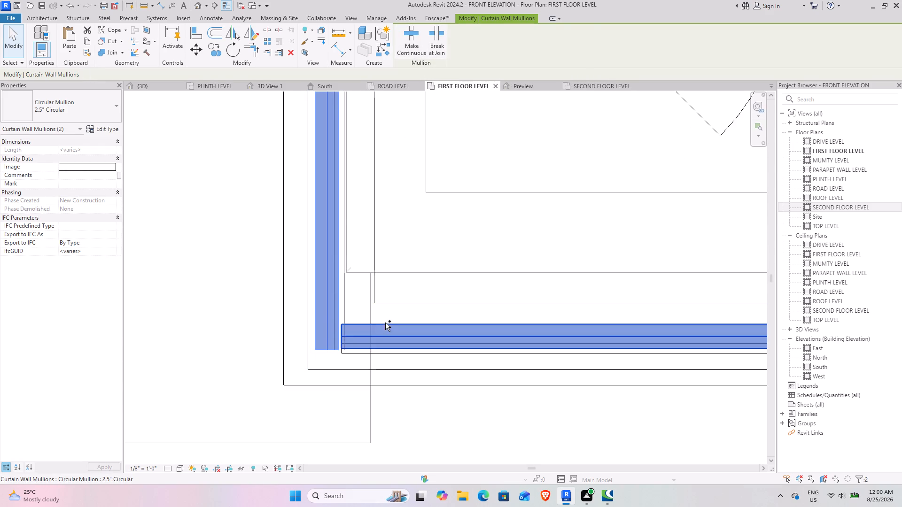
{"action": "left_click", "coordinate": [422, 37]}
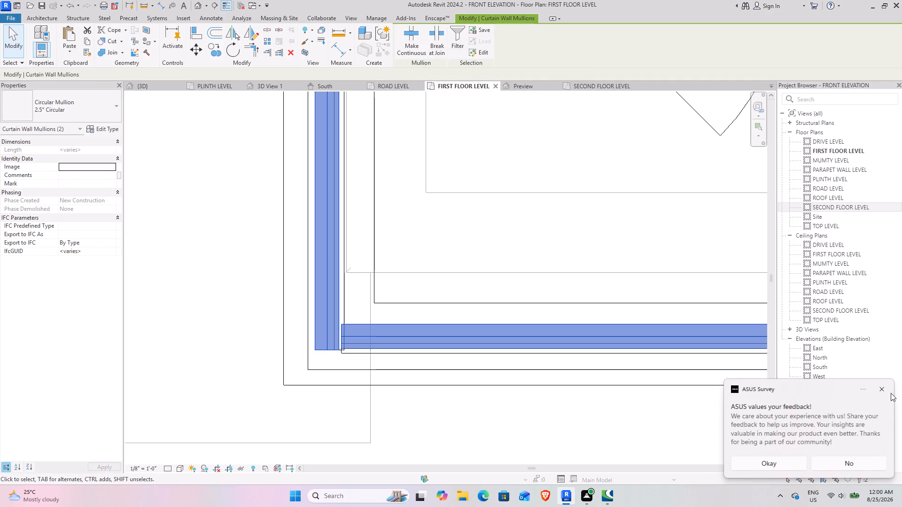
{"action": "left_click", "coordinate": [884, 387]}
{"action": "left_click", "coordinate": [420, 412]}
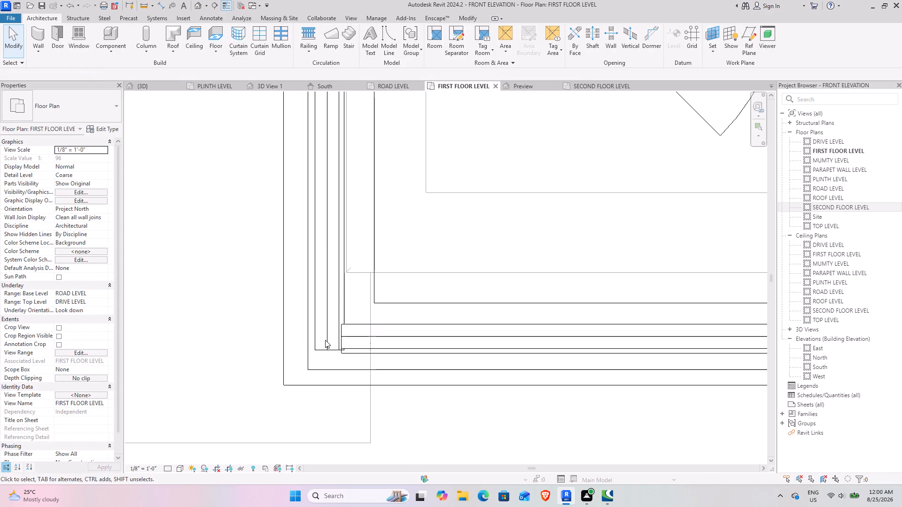
Examine the side top mullion and the properties of the side curtain wall in the plan.
{"action": "left_click", "coordinate": [325, 340]}
{"action": "scroll", "coordinate": [412, 197], "scroll_direction": "down", "scroll_amount": 3}
{"action": "middle_click_drag", "start_coordinate": [412, 196], "coordinate": [428, 360]}
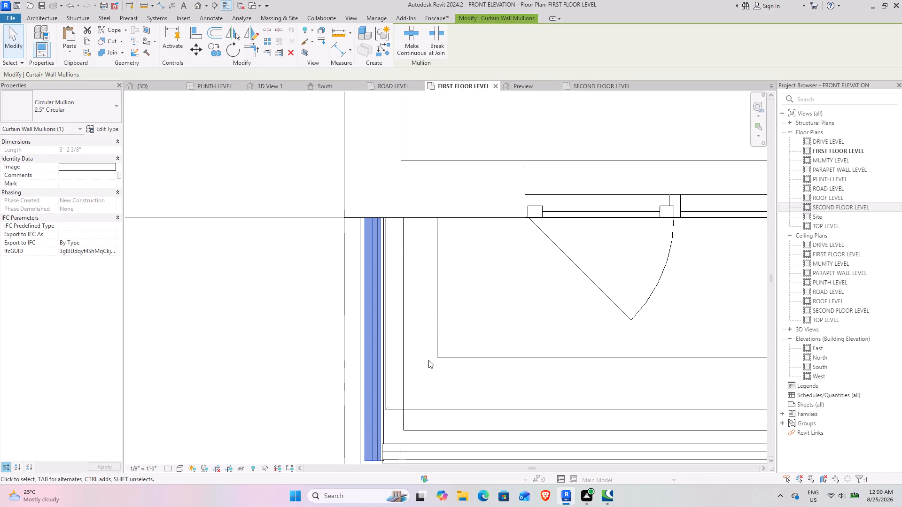
{"action": "middle_click_drag", "start_coordinate": [428, 360], "coordinate": [396, 253]}
{"action": "left_click", "coordinate": [491, 414]}
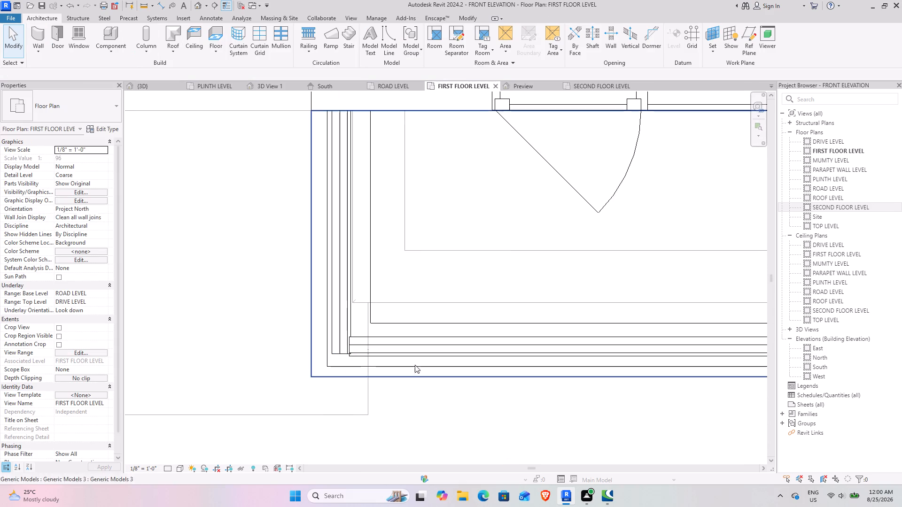
{"action": "left_click", "coordinate": [362, 357]}
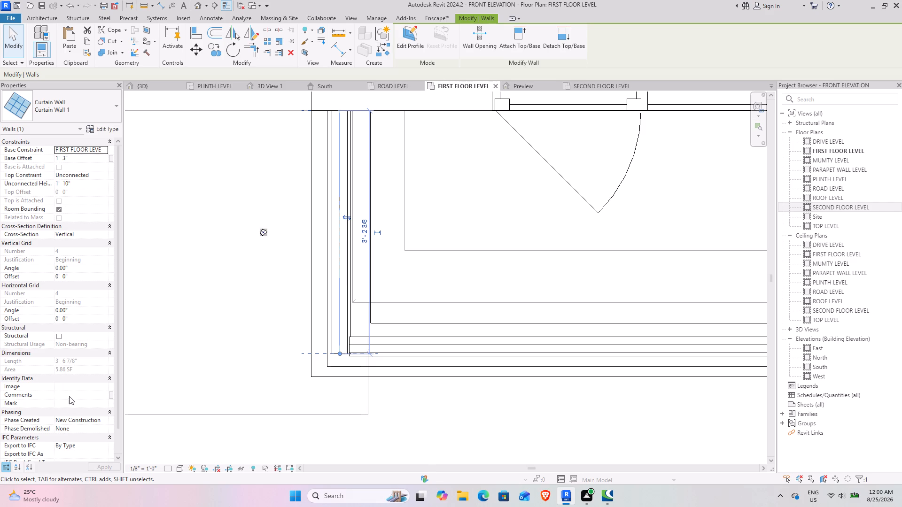
{"action": "scroll", "coordinate": [69, 396], "scroll_direction": "down", "scroll_amount": 1}
{"action": "scroll", "coordinate": [73, 343], "scroll_direction": "down", "scroll_amount": 2}
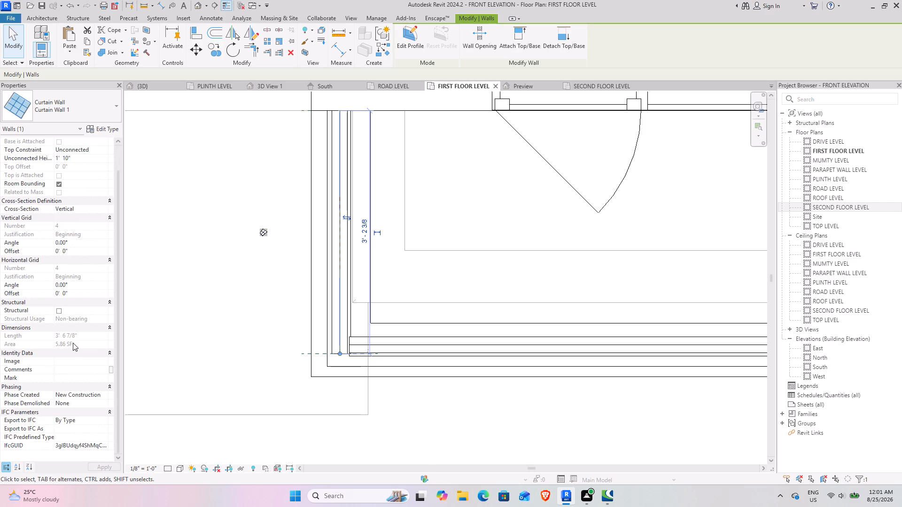
{"action": "scroll", "coordinate": [73, 343], "scroll_direction": "up", "scroll_amount": 4}
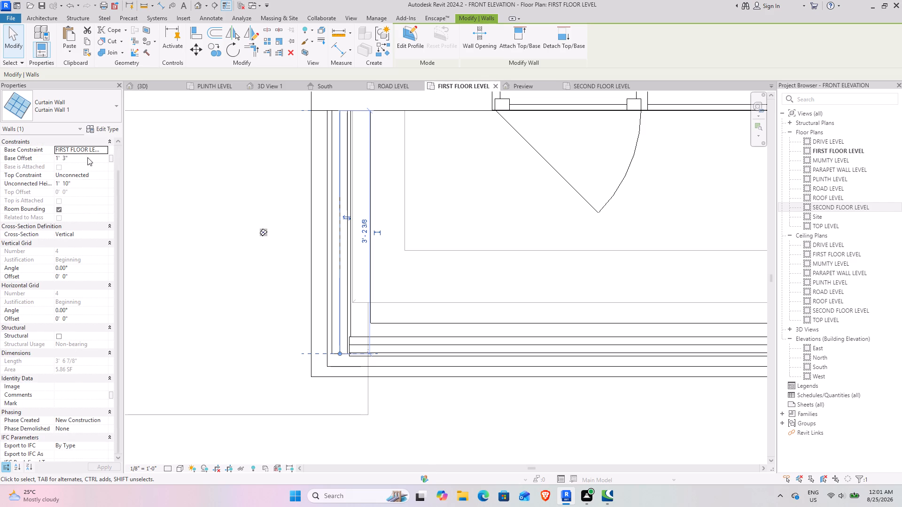
{"action": "left_click", "coordinate": [206, 149]}
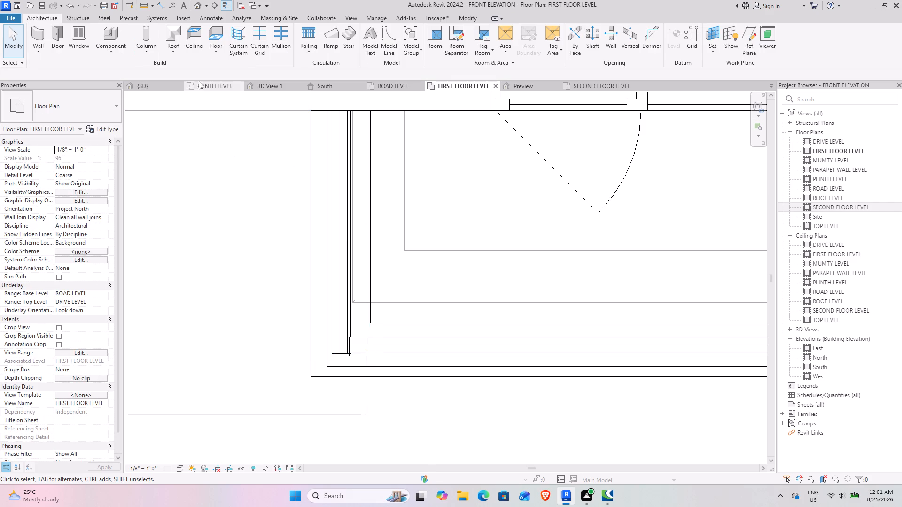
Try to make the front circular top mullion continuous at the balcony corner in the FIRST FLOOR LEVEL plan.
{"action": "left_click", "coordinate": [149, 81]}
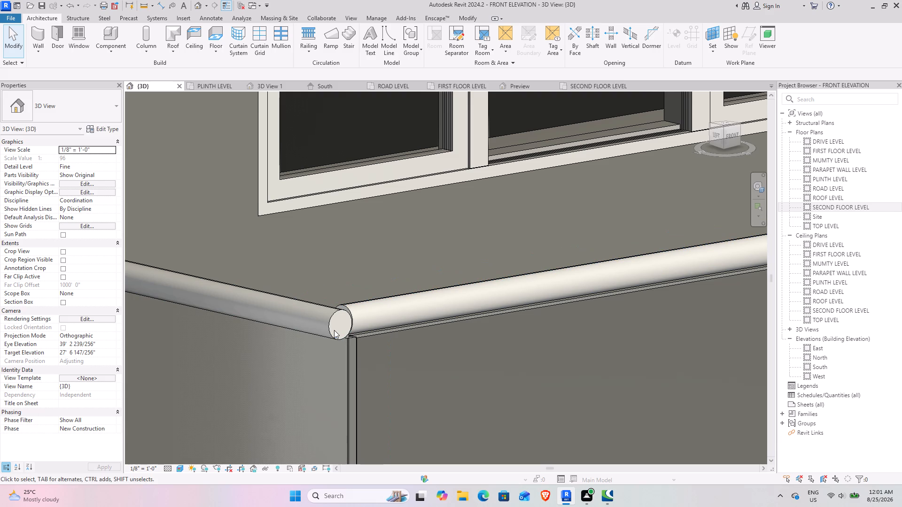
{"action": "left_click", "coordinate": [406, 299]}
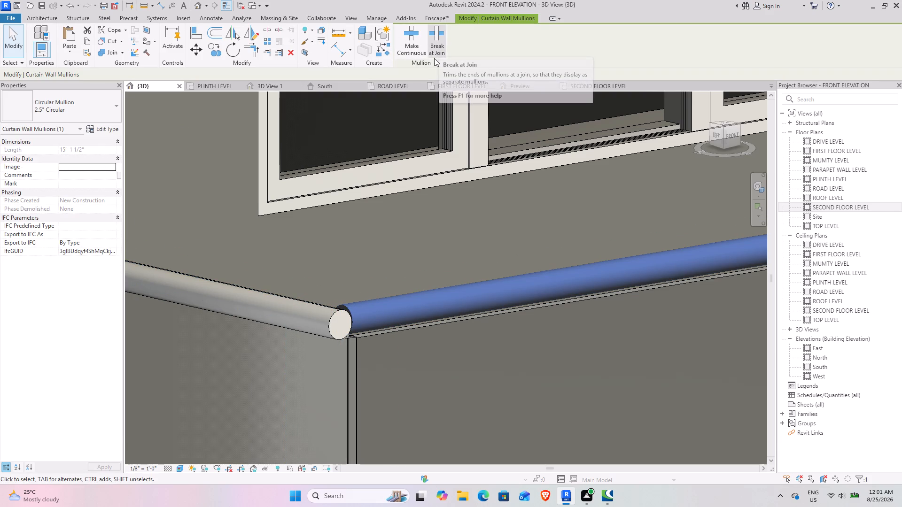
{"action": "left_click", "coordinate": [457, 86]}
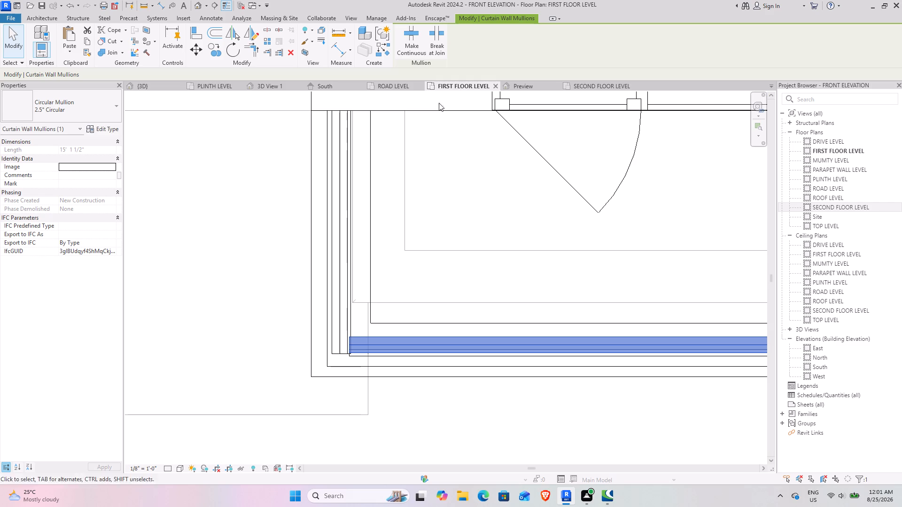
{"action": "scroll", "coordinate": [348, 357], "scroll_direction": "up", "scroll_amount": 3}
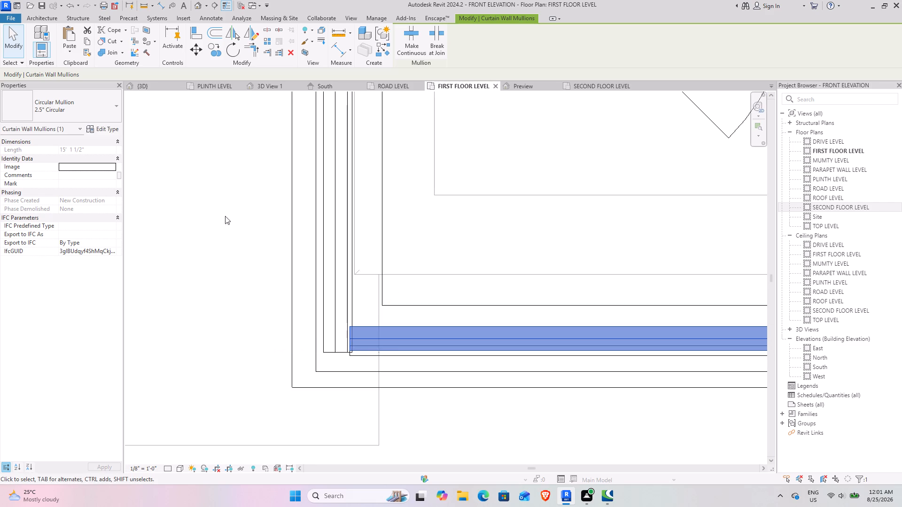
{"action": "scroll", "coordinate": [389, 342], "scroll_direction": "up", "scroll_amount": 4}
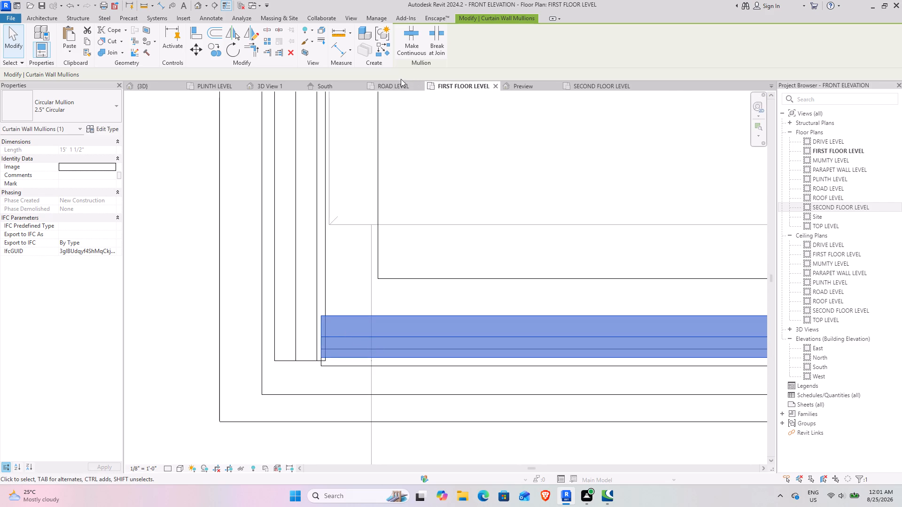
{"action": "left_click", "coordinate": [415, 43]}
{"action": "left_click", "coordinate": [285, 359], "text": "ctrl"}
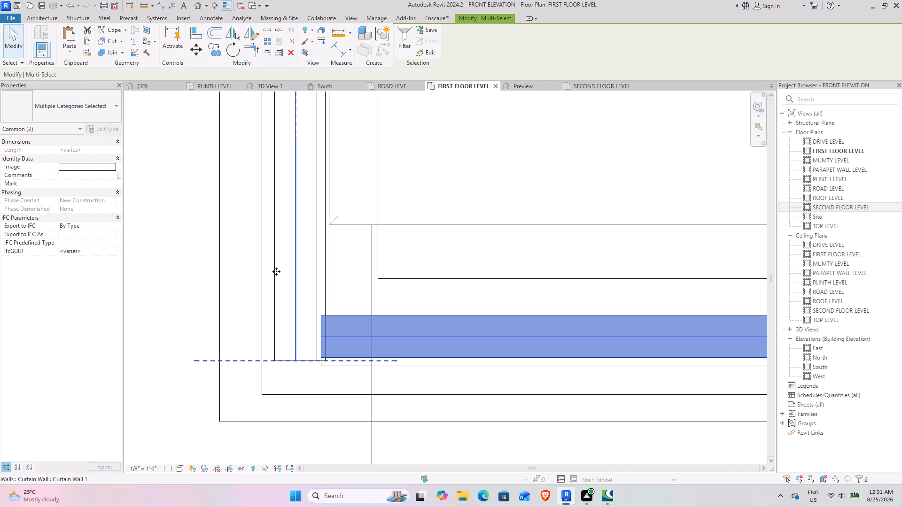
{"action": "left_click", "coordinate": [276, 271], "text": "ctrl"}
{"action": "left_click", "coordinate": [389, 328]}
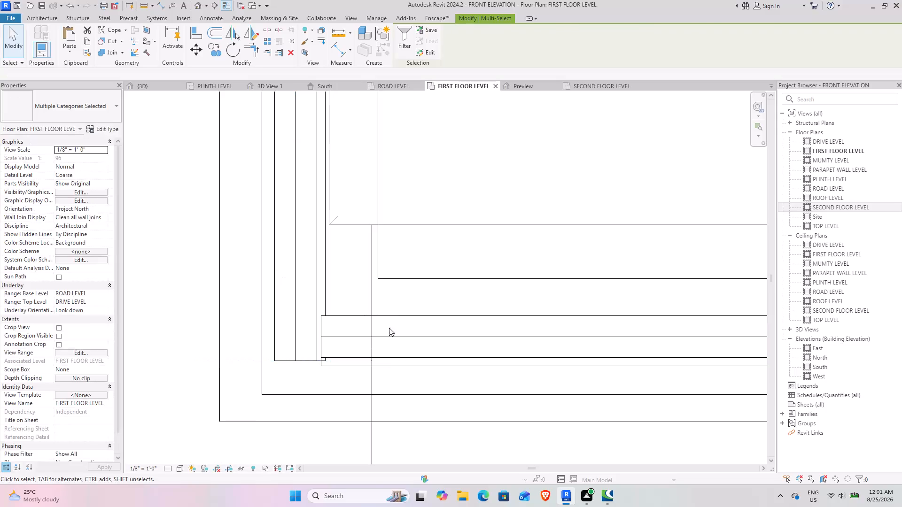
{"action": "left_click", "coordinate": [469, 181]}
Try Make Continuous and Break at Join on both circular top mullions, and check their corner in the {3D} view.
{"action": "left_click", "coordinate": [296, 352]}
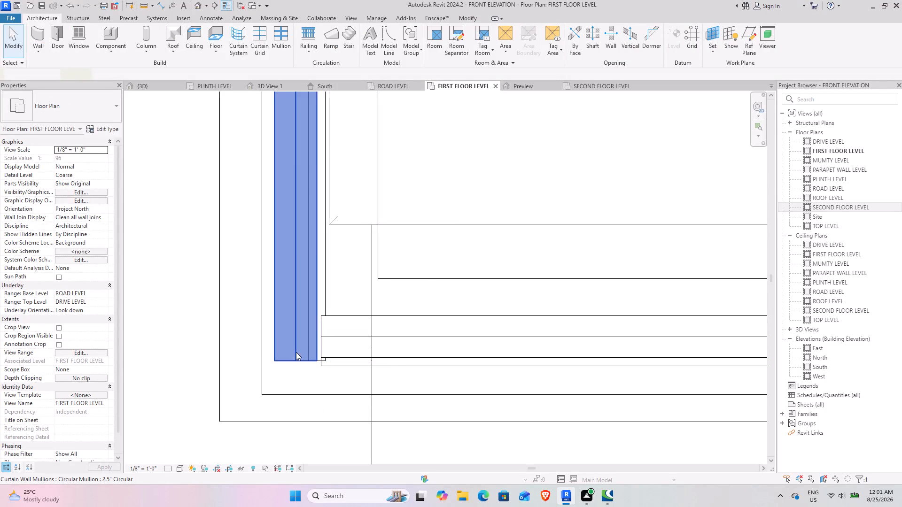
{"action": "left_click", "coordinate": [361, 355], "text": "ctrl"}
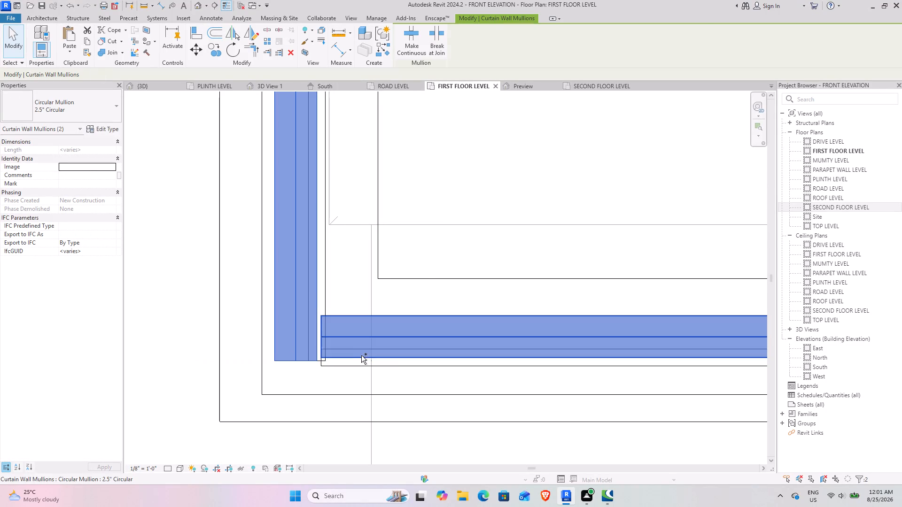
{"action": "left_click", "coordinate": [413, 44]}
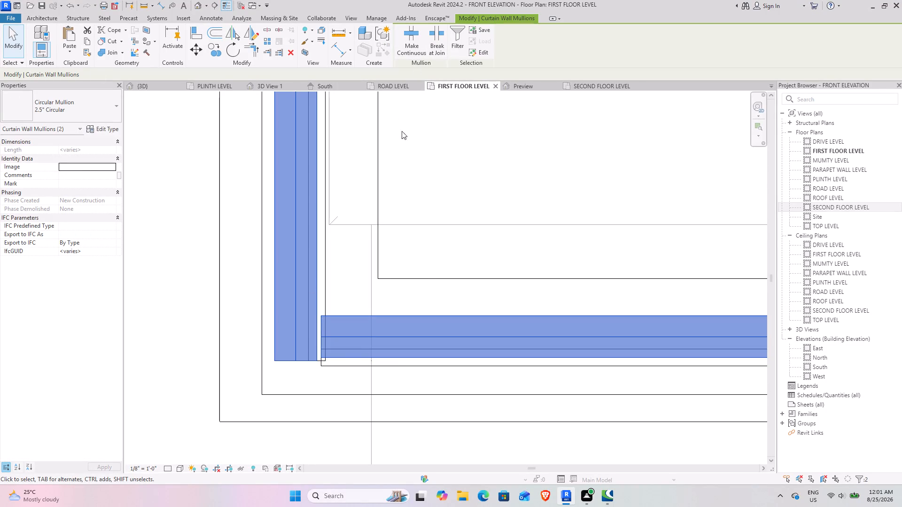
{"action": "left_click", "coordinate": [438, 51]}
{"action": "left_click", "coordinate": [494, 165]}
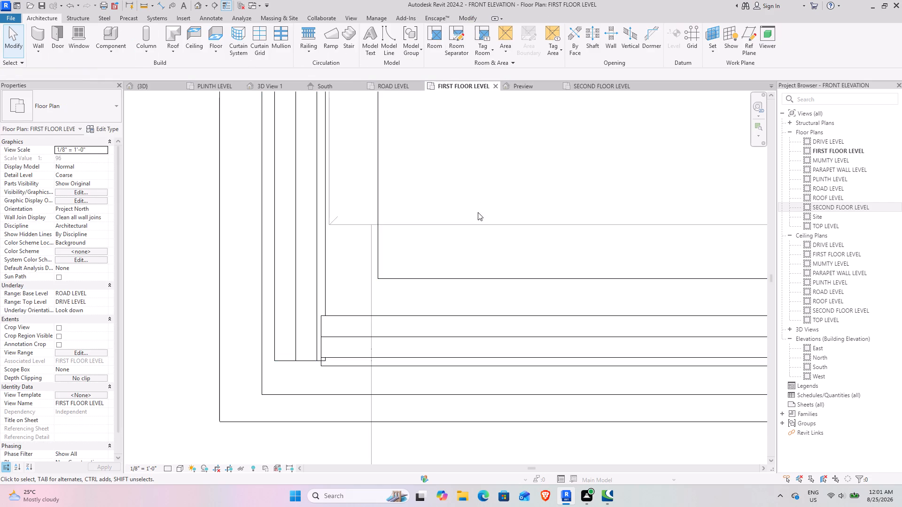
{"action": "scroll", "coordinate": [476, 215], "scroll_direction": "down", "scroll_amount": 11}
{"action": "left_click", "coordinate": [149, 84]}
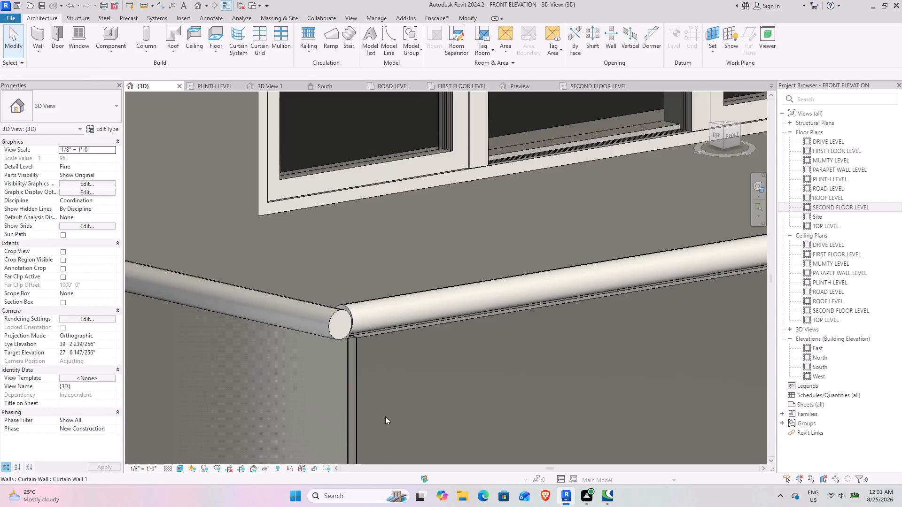
Examine how the side and front circular top mullions meet at the first-floor balcony corner from the front.
{"action": "scroll", "coordinate": [444, 318], "scroll_direction": "down", "scroll_amount": 17}
{"action": "middle_click_drag", "start_coordinate": [488, 351], "coordinate": [426, 342], "text": "shift"}
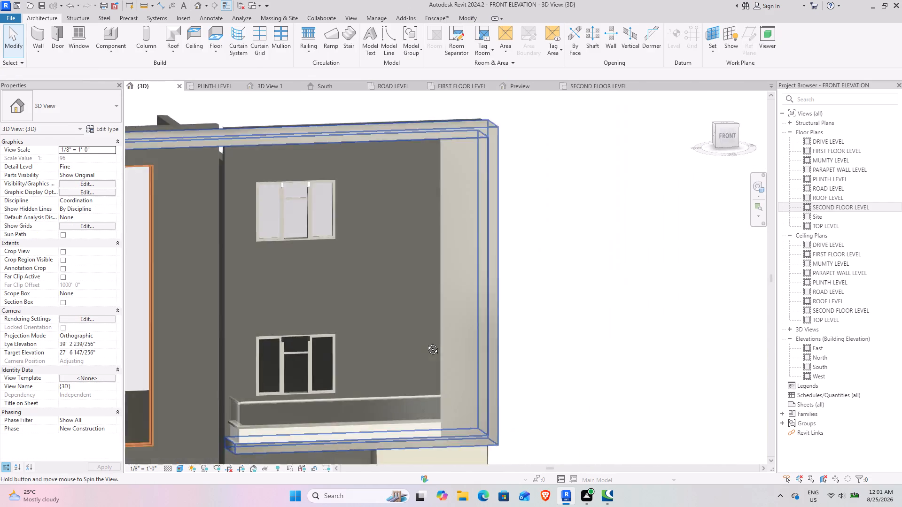
{"action": "middle_click_drag", "start_coordinate": [426, 342], "coordinate": [418, 343], "text": "shift"}
{"action": "middle_click_drag", "start_coordinate": [342, 363], "coordinate": [420, 254]}
{"action": "middle_click_drag", "start_coordinate": [362, 308], "coordinate": [350, 307], "text": "shift"}
{"action": "middle_click_drag", "start_coordinate": [345, 307], "coordinate": [446, 283]}
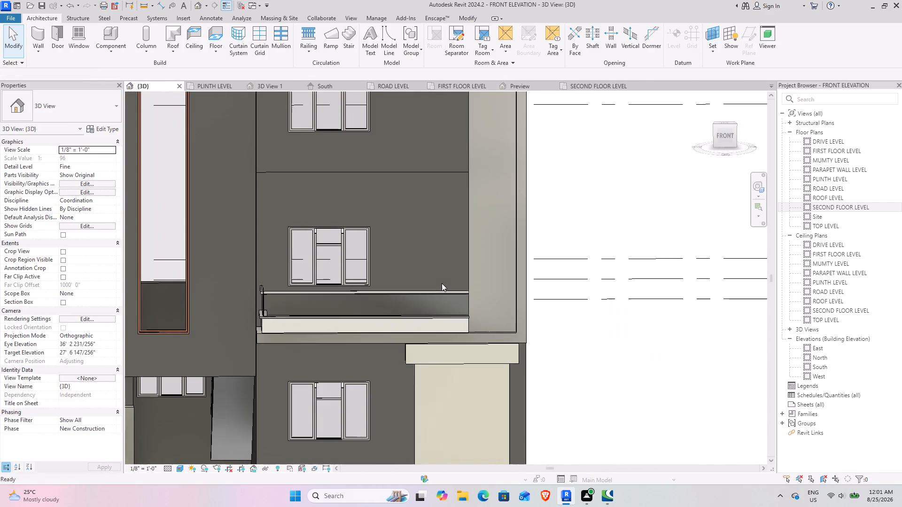
{"action": "scroll", "coordinate": [235, 293], "scroll_direction": "up", "scroll_amount": 12}
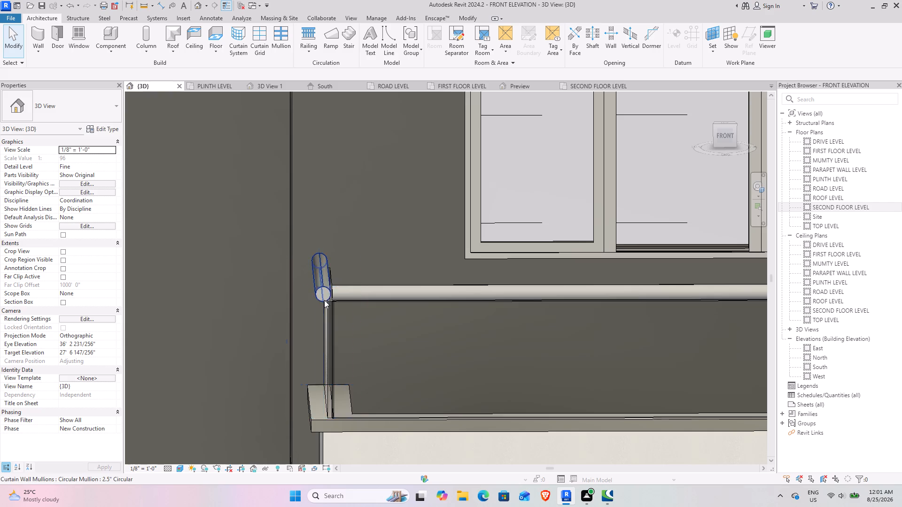
{"action": "scroll", "coordinate": [327, 273], "scroll_direction": "up", "scroll_amount": 3}
{"action": "scroll", "coordinate": [351, 338], "scroll_direction": "down", "scroll_amount": 4}
{"action": "middle_click_drag", "start_coordinate": [391, 374], "coordinate": [373, 335]}
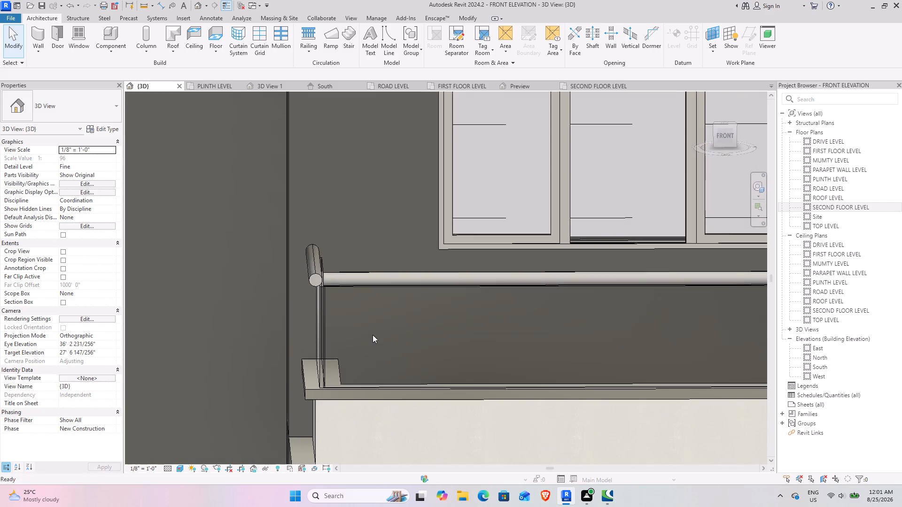
{"action": "scroll", "coordinate": [323, 364], "scroll_direction": "up", "scroll_amount": 7}
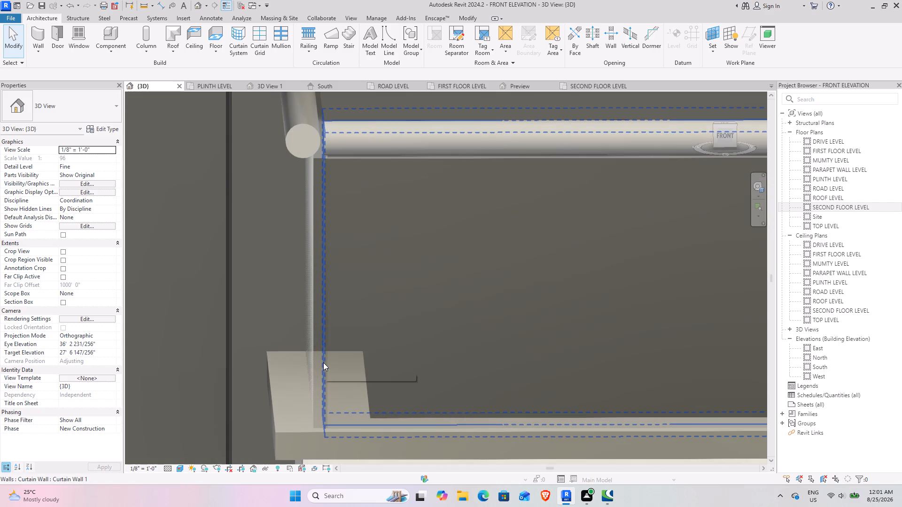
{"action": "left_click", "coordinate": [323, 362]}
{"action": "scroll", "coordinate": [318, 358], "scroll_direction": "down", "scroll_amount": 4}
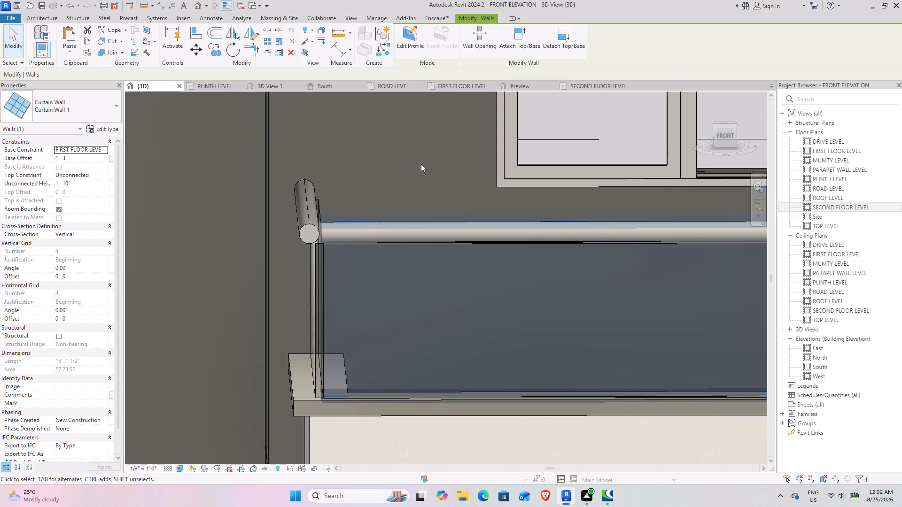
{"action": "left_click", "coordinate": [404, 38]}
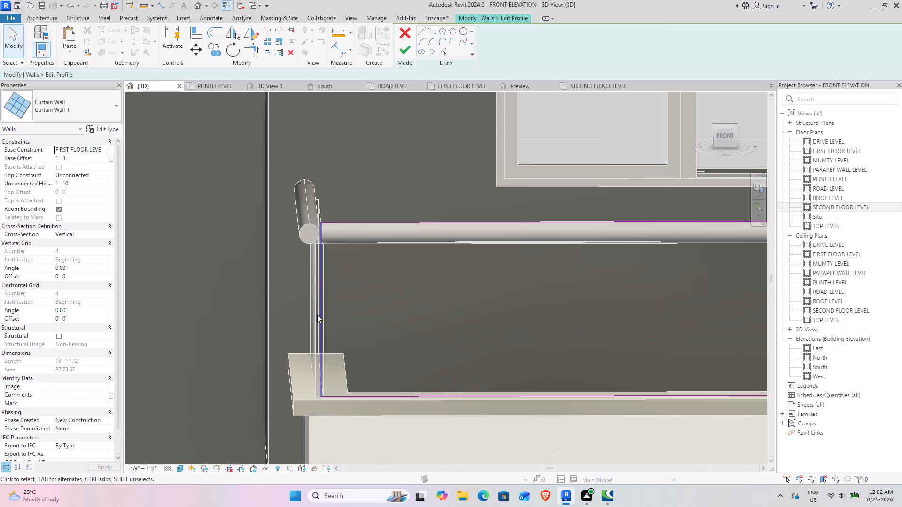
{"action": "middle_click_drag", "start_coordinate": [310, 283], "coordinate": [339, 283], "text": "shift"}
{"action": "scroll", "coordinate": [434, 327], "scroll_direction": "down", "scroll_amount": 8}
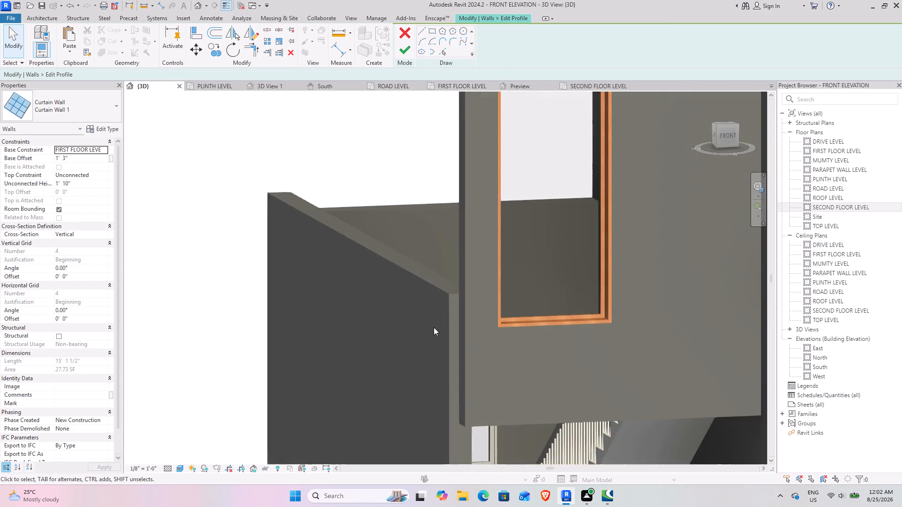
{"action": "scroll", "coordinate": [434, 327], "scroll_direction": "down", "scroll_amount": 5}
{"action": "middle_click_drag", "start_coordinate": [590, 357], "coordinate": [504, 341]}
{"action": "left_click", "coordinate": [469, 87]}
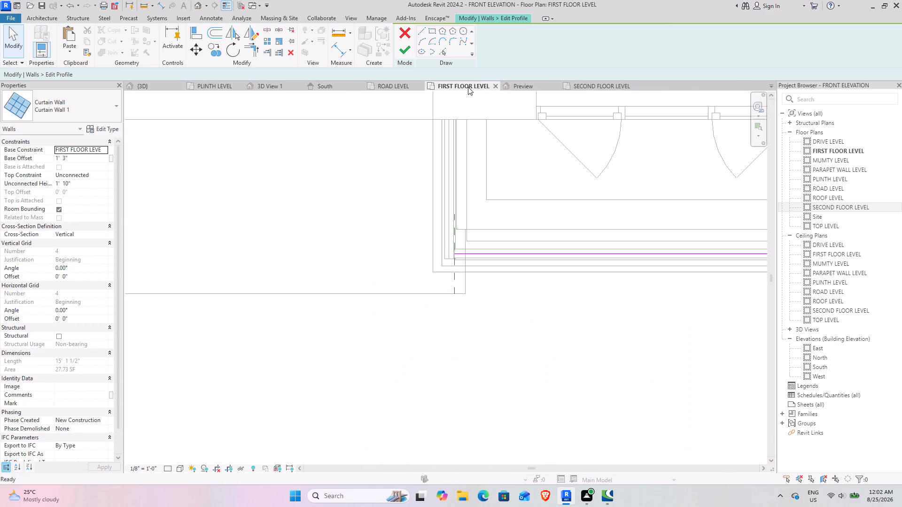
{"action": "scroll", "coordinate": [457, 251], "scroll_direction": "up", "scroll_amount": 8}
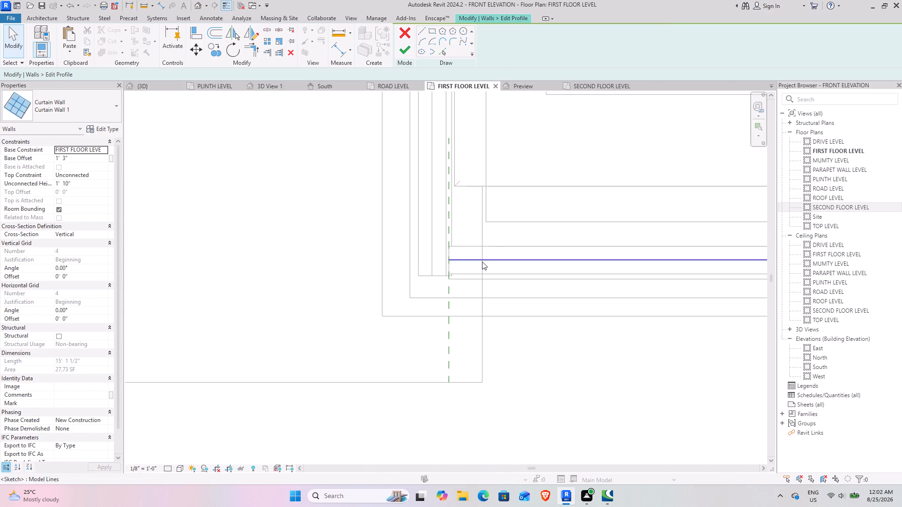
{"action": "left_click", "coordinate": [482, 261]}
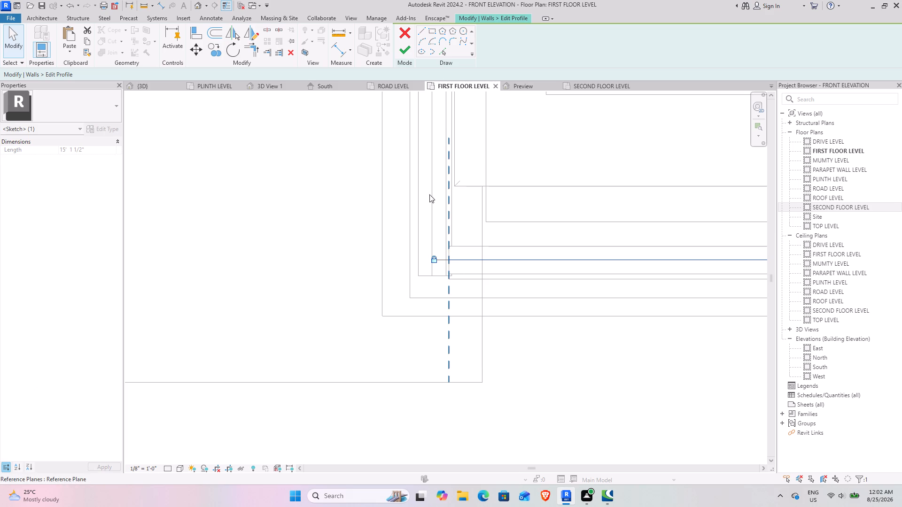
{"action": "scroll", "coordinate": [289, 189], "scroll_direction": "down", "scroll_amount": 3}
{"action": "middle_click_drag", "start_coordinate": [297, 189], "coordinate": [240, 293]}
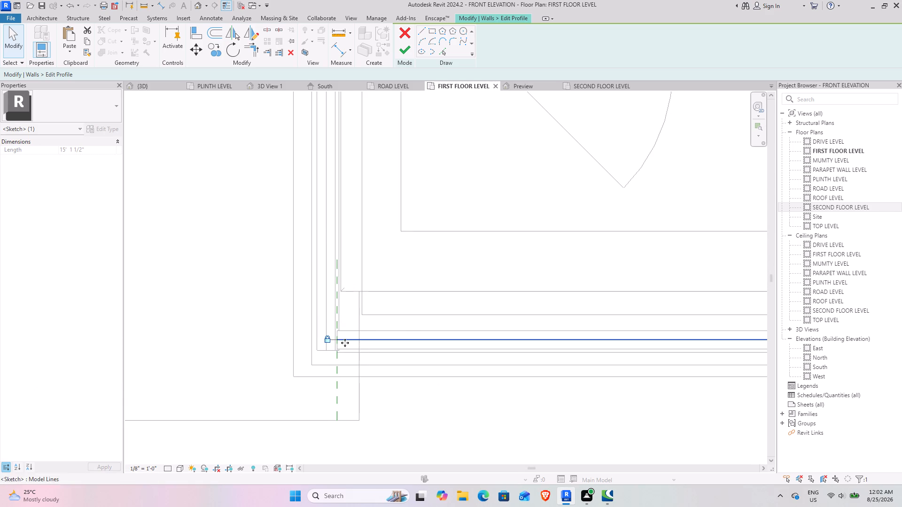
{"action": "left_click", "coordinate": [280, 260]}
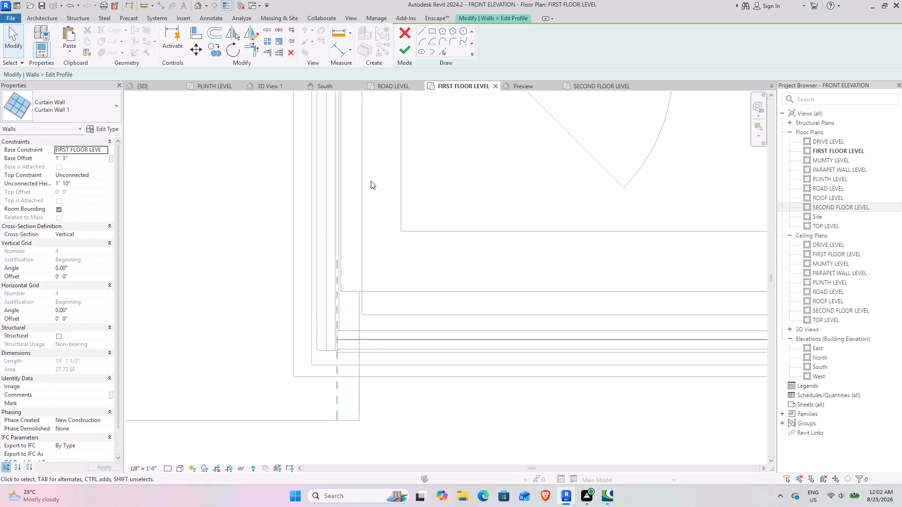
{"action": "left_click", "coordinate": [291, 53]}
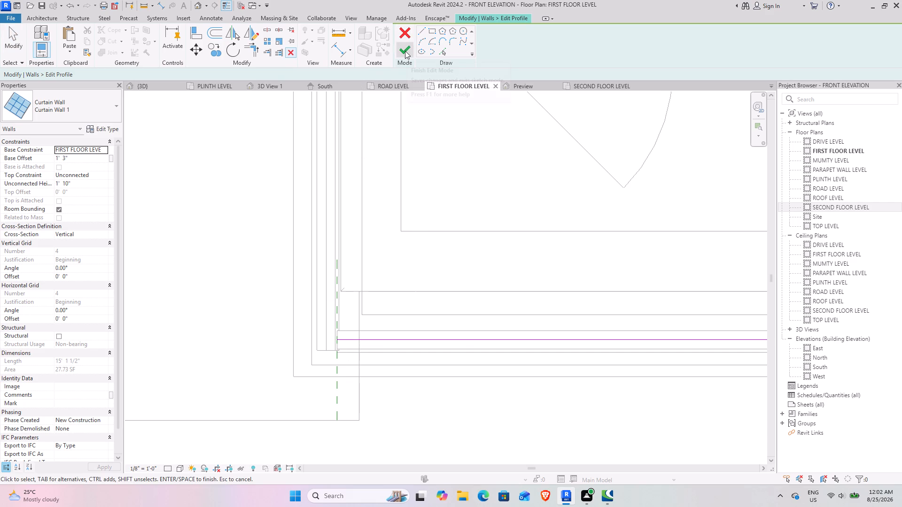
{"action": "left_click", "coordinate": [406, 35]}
Save the project.
{"action": "left_click", "coordinate": [462, 212]}
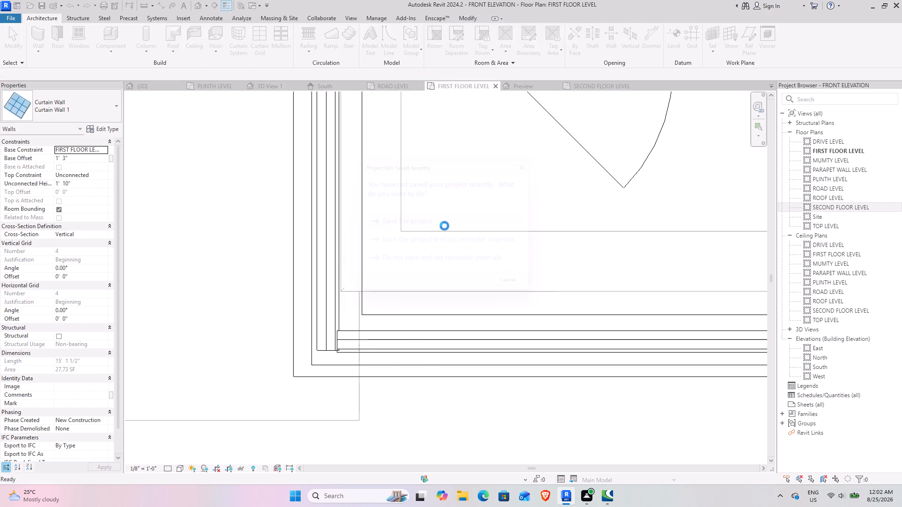
Inspect the balcony's glass parapet and its top-rail corner from the front and side in the {3D} view.
{"action": "left_click", "coordinate": [154, 85]}
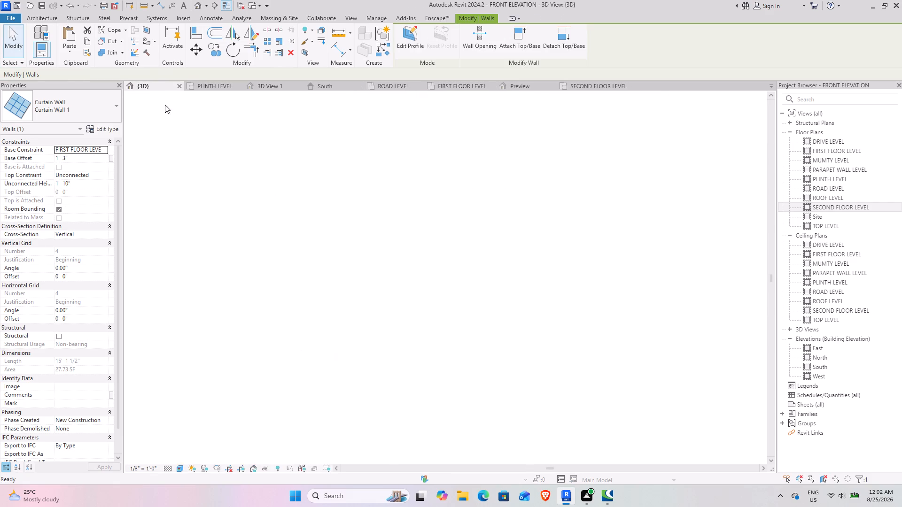
{"action": "scroll", "coordinate": [526, 323], "scroll_direction": "down", "scroll_amount": 8}
{"action": "middle_click_drag", "start_coordinate": [603, 328], "coordinate": [242, 289]}
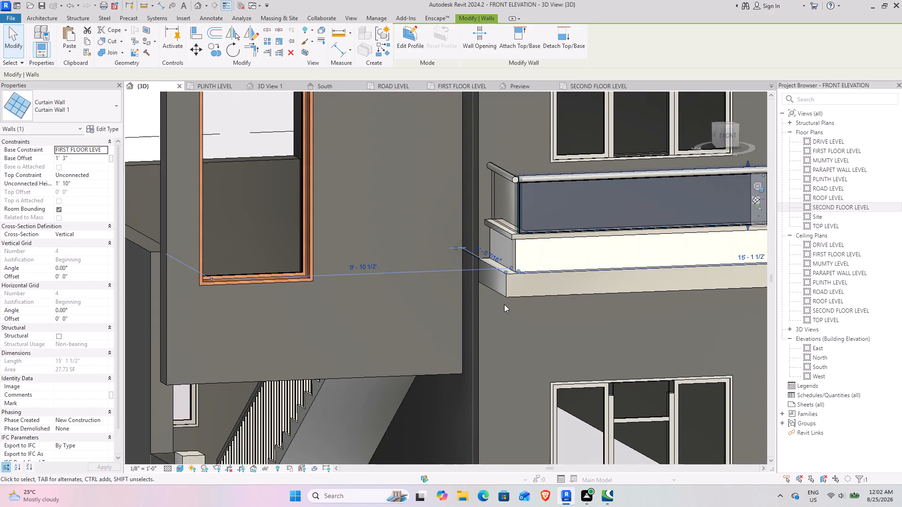
{"action": "left_click", "coordinate": [589, 348]}
{"action": "scroll", "coordinate": [511, 323], "scroll_direction": "down", "scroll_amount": 4}
{"action": "middle_click_drag", "start_coordinate": [544, 319], "coordinate": [381, 316]}
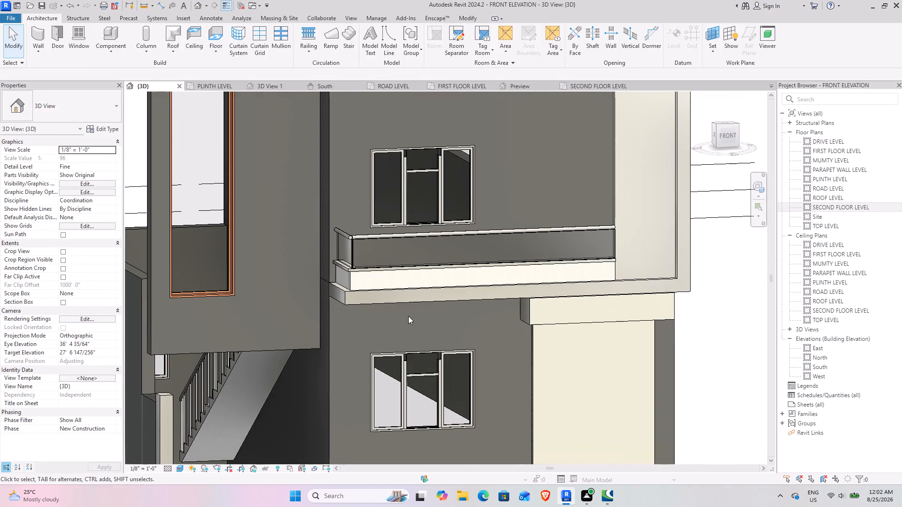
{"action": "middle_click_drag", "start_coordinate": [370, 329], "coordinate": [336, 303], "text": "shift"}
{"action": "middle_click_drag", "start_coordinate": [334, 299], "coordinate": [544, 350]}
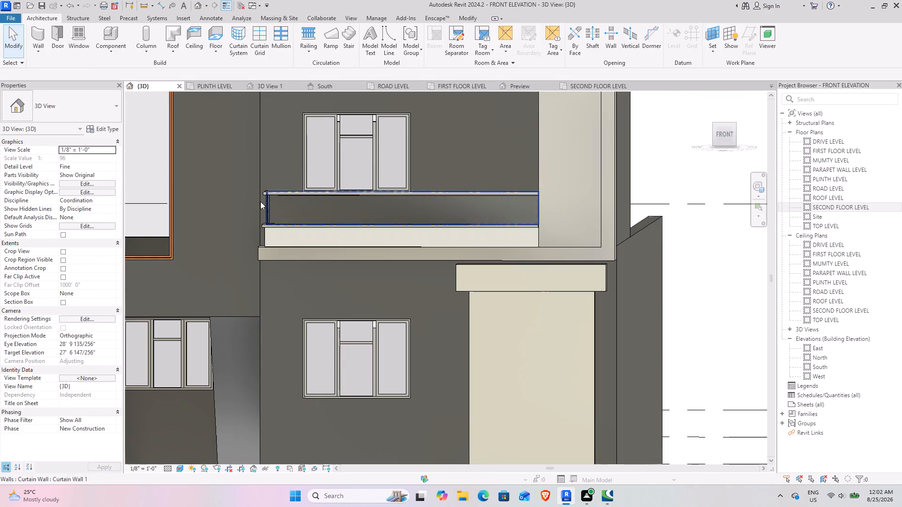
{"action": "scroll", "coordinate": [256, 186], "scroll_direction": "up", "scroll_amount": 7}
{"action": "middle_click_drag", "start_coordinate": [255, 232], "coordinate": [336, 262], "text": "shift"}
{"action": "scroll", "coordinate": [443, 297], "scroll_direction": "down", "scroll_amount": 7}
{"action": "middle_click_drag", "start_coordinate": [574, 318], "coordinate": [193, 329]}
{"action": "scroll", "coordinate": [503, 266], "scroll_direction": "up", "scroll_amount": 5}
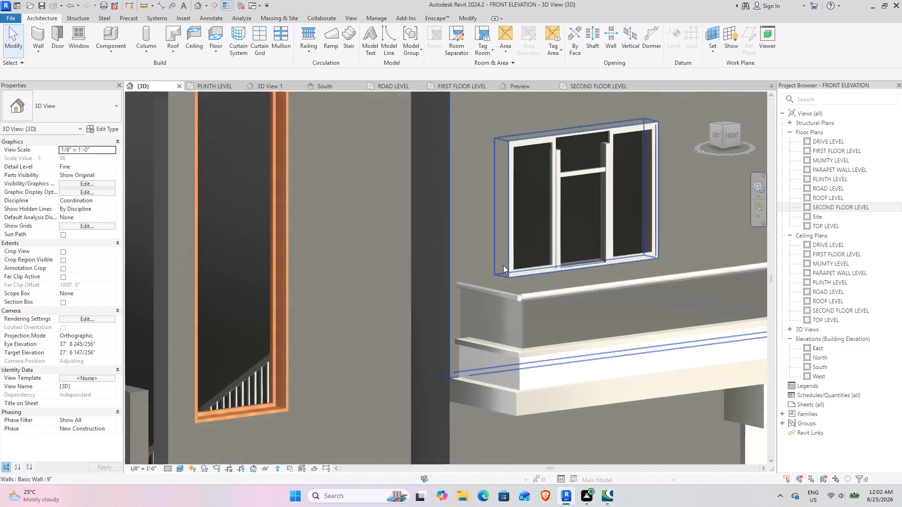
{"action": "scroll", "coordinate": [503, 265], "scroll_direction": "up", "scroll_amount": 1}
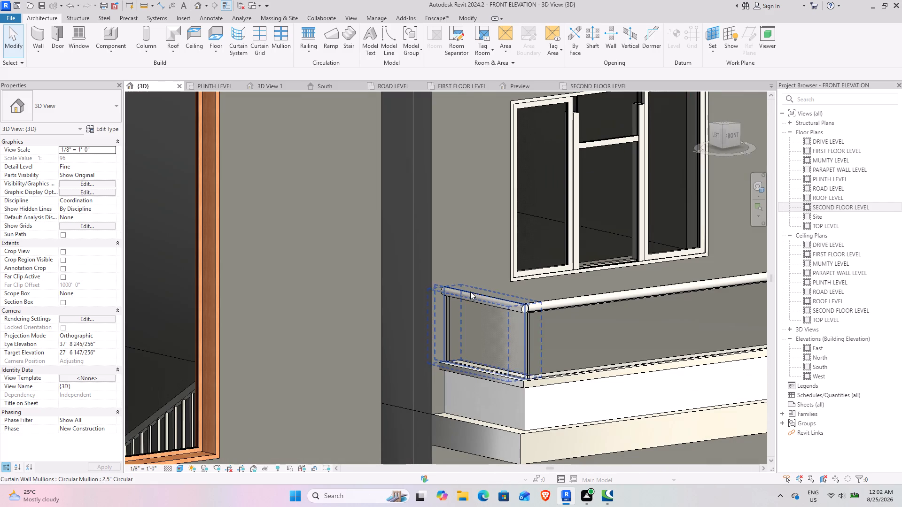
Nudge the balcony's side curtain wall inward by seven increments in the FIRST FLOOR LEVEL plan, aligning it with the front curtain wall's end.
{"action": "left_click", "coordinate": [508, 313]}
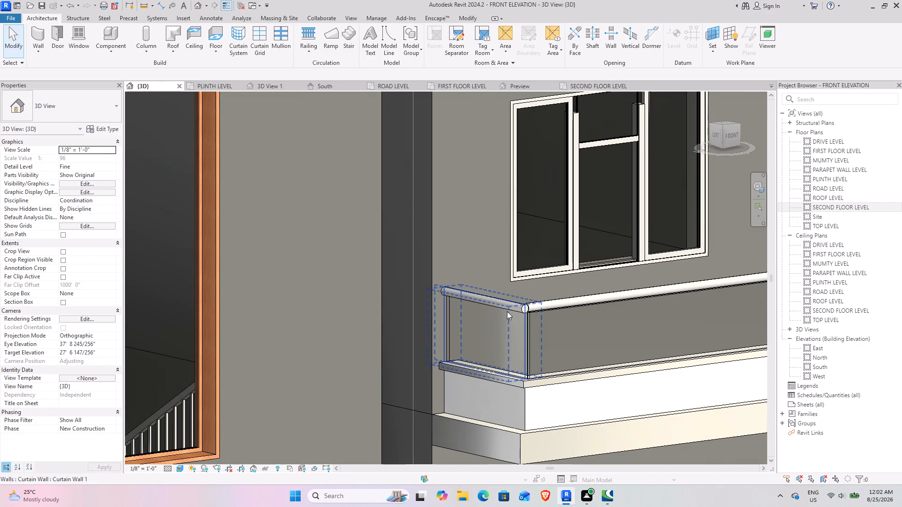
{"action": "left_click", "coordinate": [459, 84]}
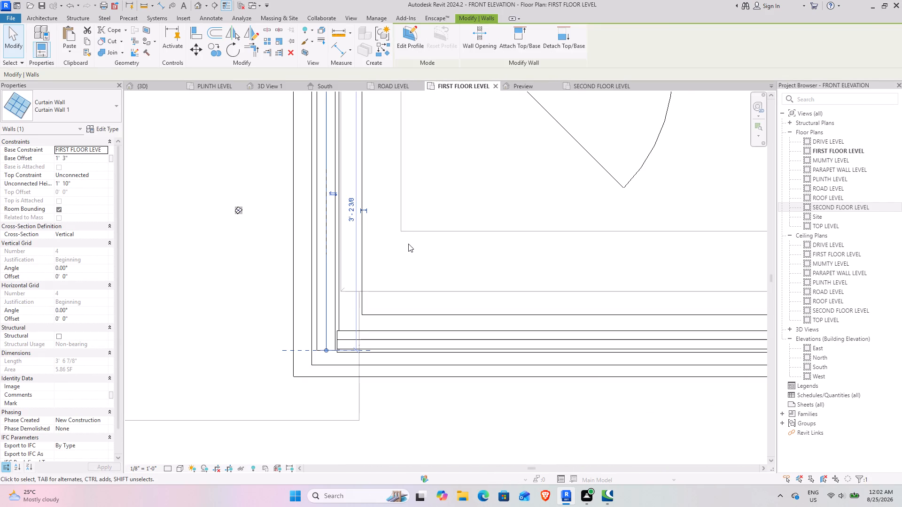
{"action": "key", "text": "Right"}
{"action": "key", "text": "Right"}
{"action": "key", "text": "Right"}
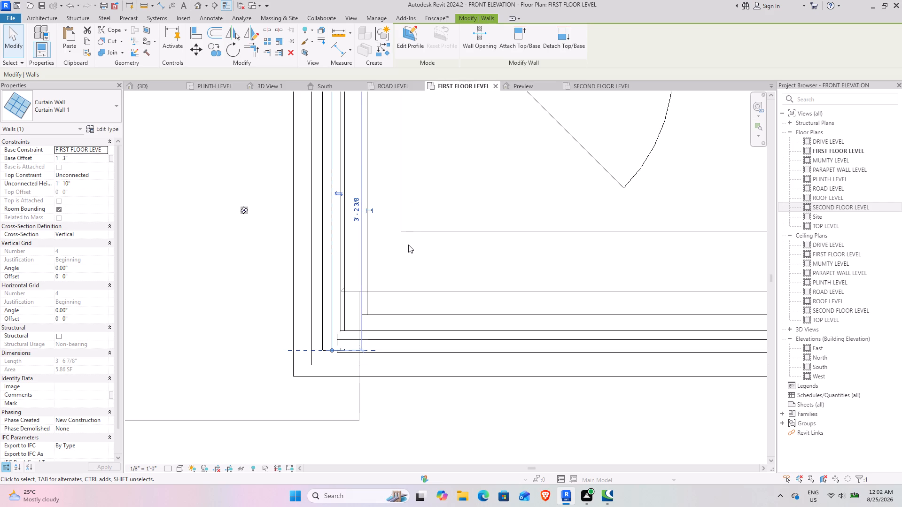
{"action": "key", "text": "Right"}
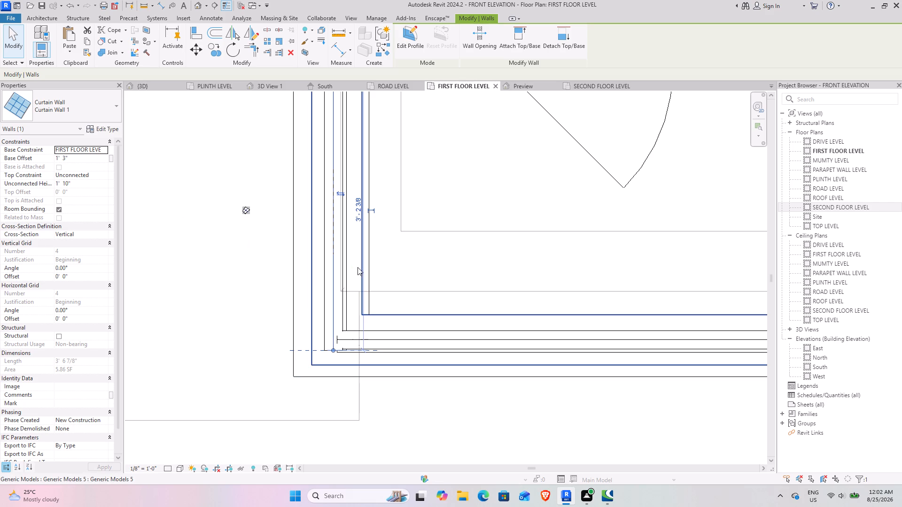
{"action": "key", "text": "Right"}
{"action": "key", "text": "Right"}
{"action": "key", "text": "Right"}
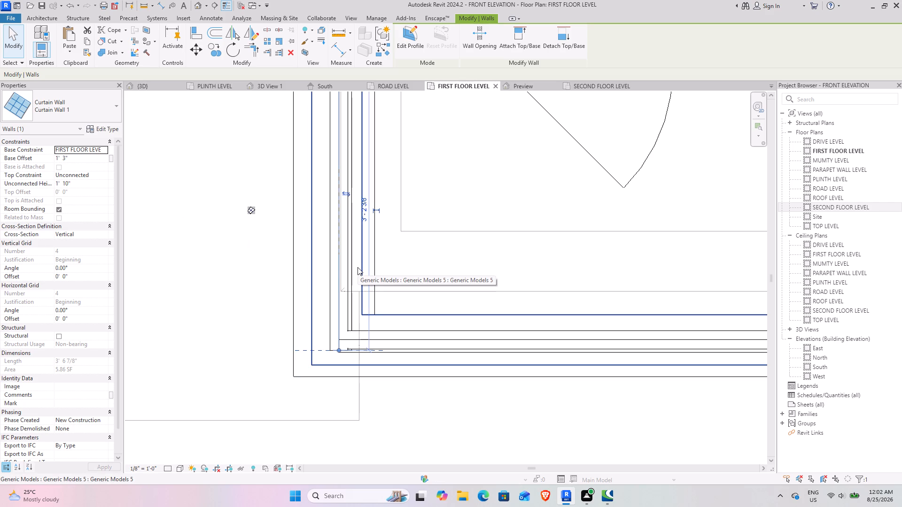
{"action": "left_click", "coordinate": [248, 264]}
Check the repositioned side curtain wall and the circular top mullions' corner junction in the {3D} view.
{"action": "left_click", "coordinate": [134, 84]}
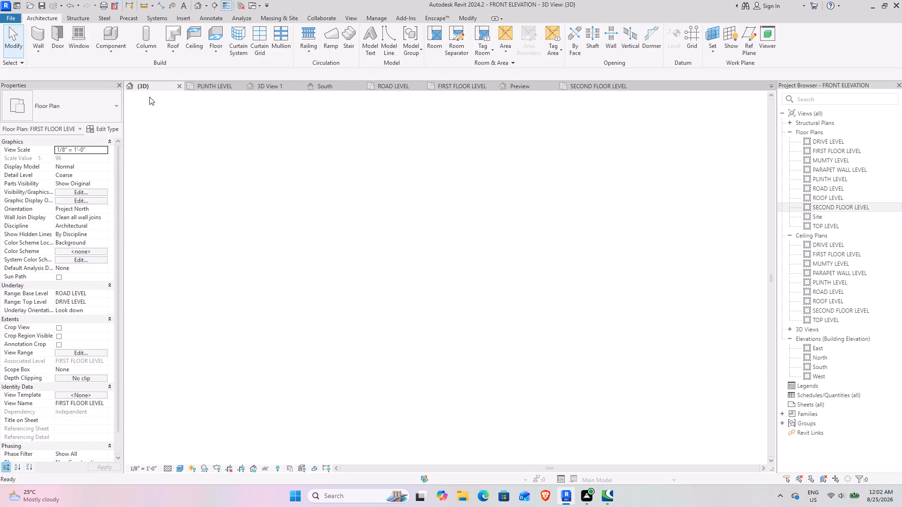
{"action": "scroll", "coordinate": [462, 298], "scroll_direction": "down", "scroll_amount": 2}
{"action": "middle_click_drag", "start_coordinate": [501, 330], "coordinate": [395, 329], "text": "shift"}
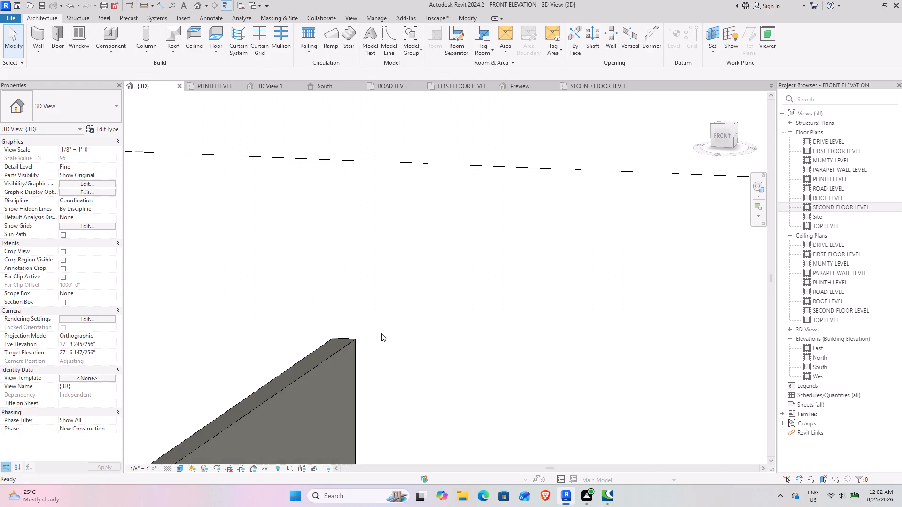
{"action": "scroll", "coordinate": [381, 333], "scroll_direction": "down", "scroll_amount": 11}
{"action": "middle_click_drag", "start_coordinate": [259, 403], "coordinate": [545, 269]}
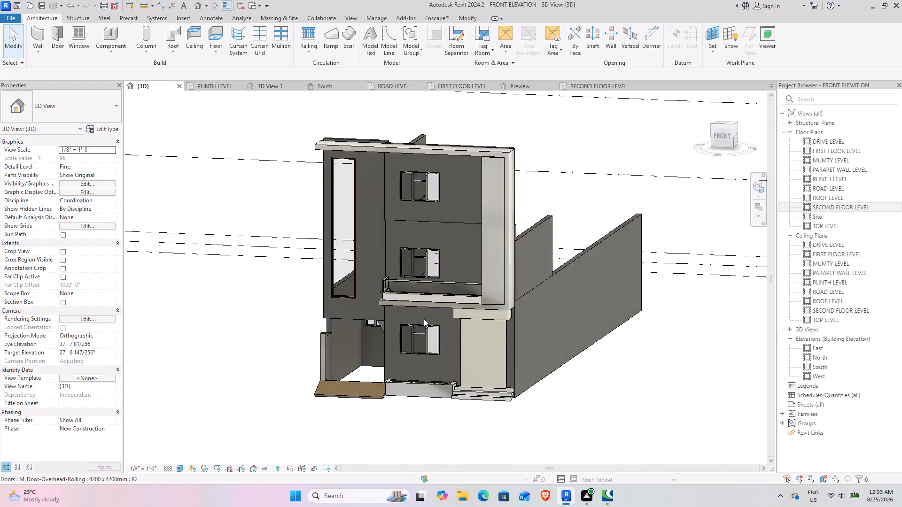
{"action": "scroll", "coordinate": [407, 318], "scroll_direction": "up", "scroll_amount": 6}
{"action": "middle_click_drag", "start_coordinate": [359, 268], "coordinate": [377, 264], "text": "shift"}
{"action": "middle_click_drag", "start_coordinate": [499, 281], "coordinate": [332, 296]}
{"action": "left_click", "coordinate": [759, 184]}
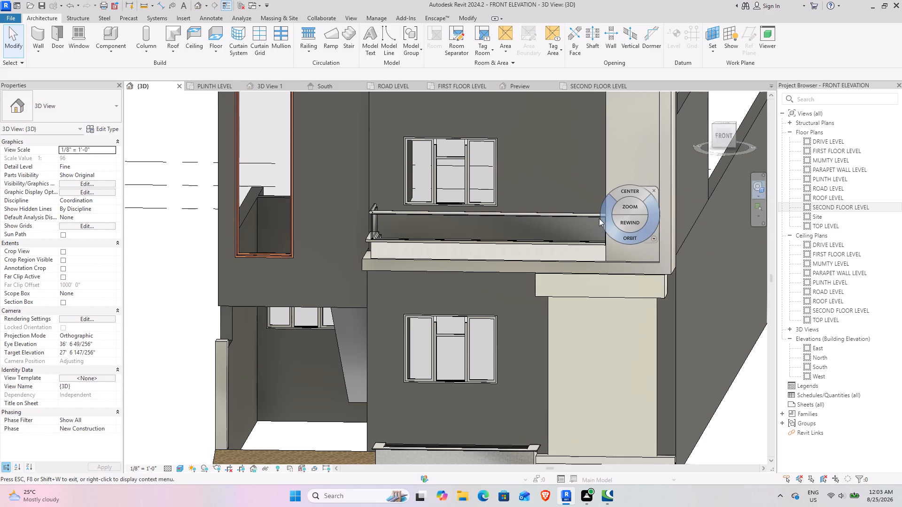
{"action": "left_click_drag", "start_coordinate": [637, 192], "coordinate": [467, 285]}
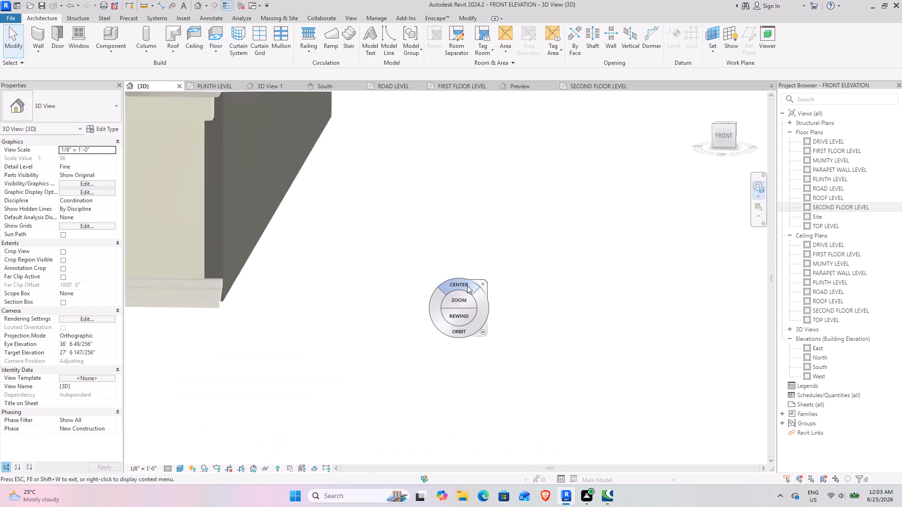
{"action": "left_click", "coordinate": [486, 282]}
{"action": "left_click", "coordinate": [482, 283]}
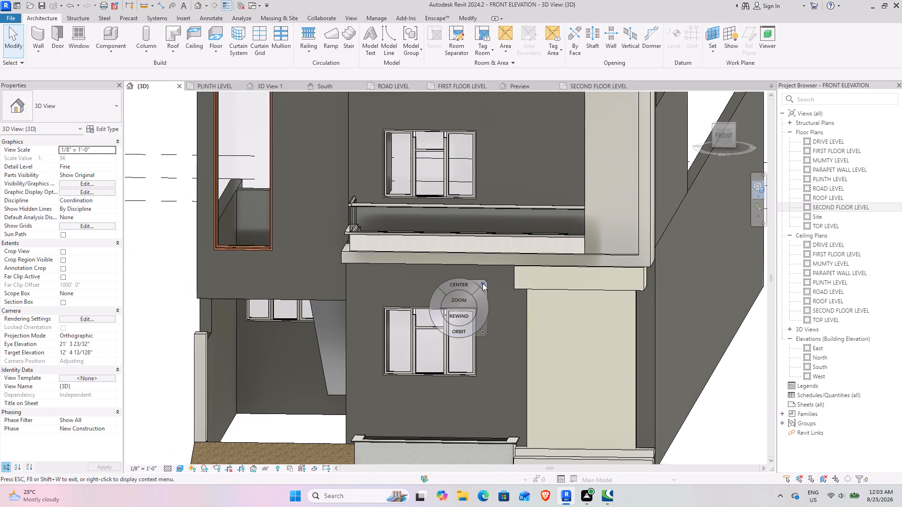
{"action": "middle_click_drag", "start_coordinate": [422, 267], "coordinate": [422, 298], "text": "shift"}
{"action": "scroll", "coordinate": [373, 207], "scroll_direction": "up", "scroll_amount": 7}
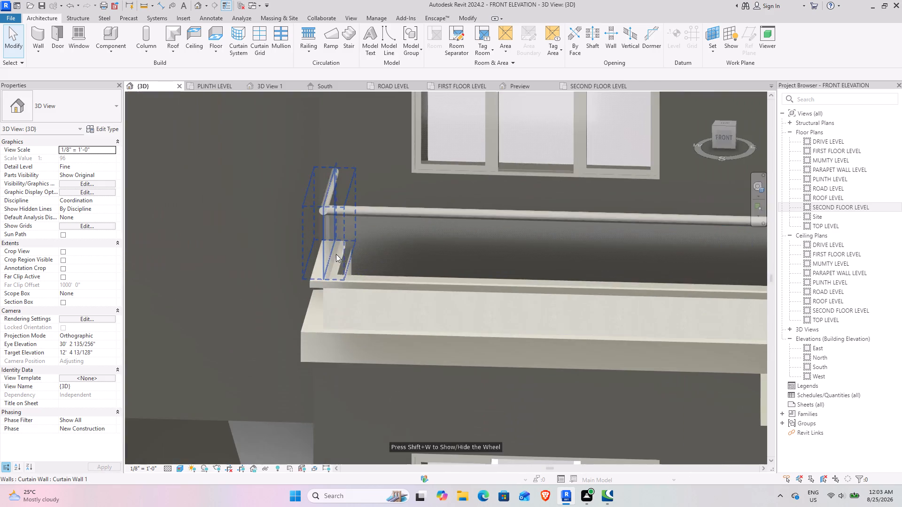
{"action": "middle_click_drag", "start_coordinate": [340, 254], "coordinate": [422, 243], "text": "shift"}
{"action": "middle_click_drag", "start_coordinate": [511, 283], "coordinate": [446, 306]}
{"action": "scroll", "coordinate": [325, 220], "scroll_direction": "up", "scroll_amount": 6}
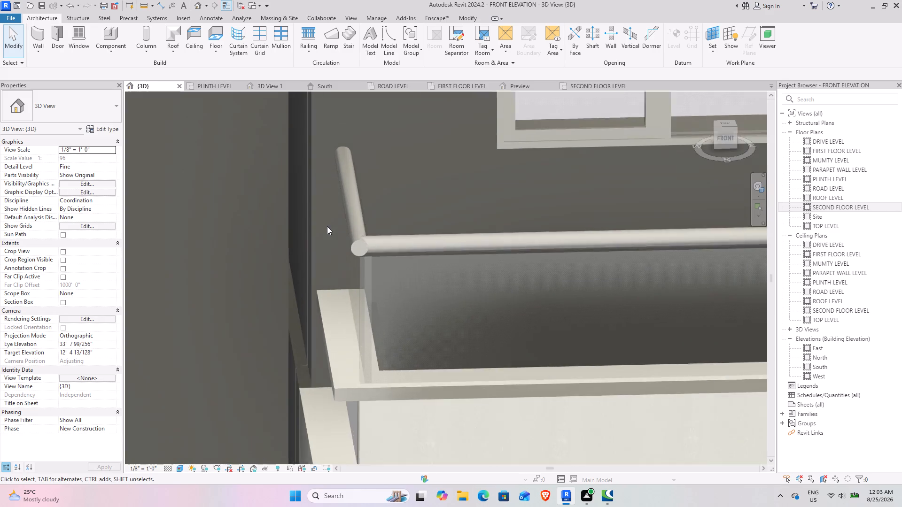
{"action": "scroll", "coordinate": [327, 226], "scroll_direction": "up", "scroll_amount": 2}
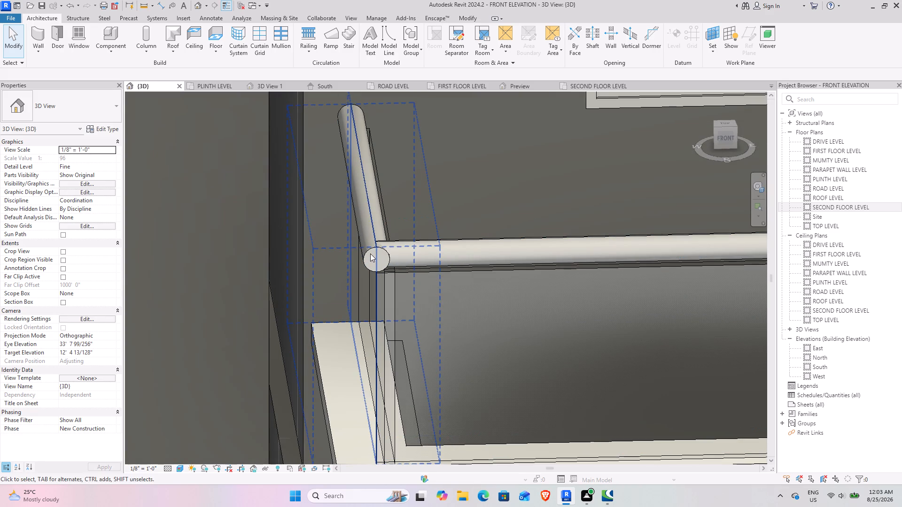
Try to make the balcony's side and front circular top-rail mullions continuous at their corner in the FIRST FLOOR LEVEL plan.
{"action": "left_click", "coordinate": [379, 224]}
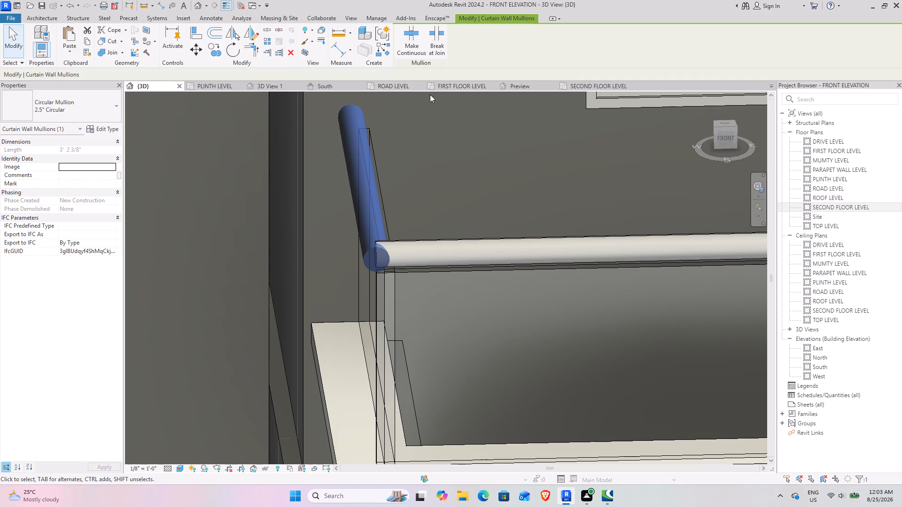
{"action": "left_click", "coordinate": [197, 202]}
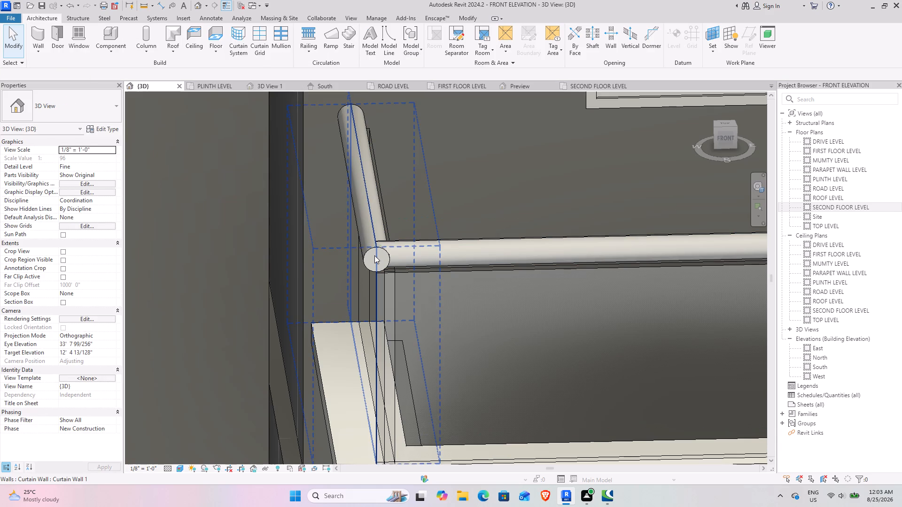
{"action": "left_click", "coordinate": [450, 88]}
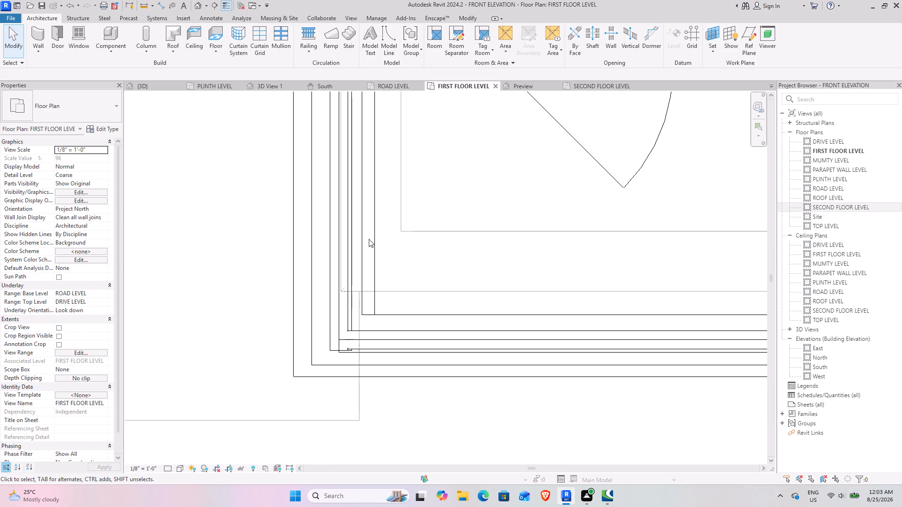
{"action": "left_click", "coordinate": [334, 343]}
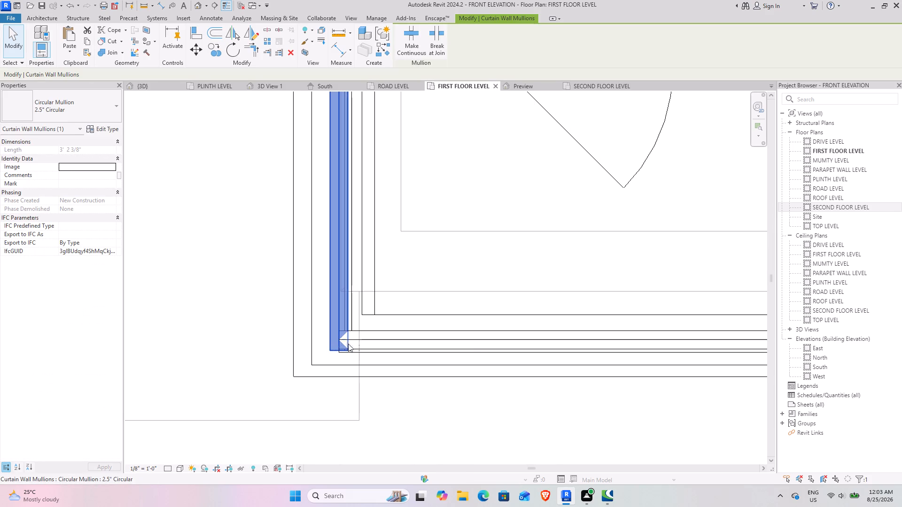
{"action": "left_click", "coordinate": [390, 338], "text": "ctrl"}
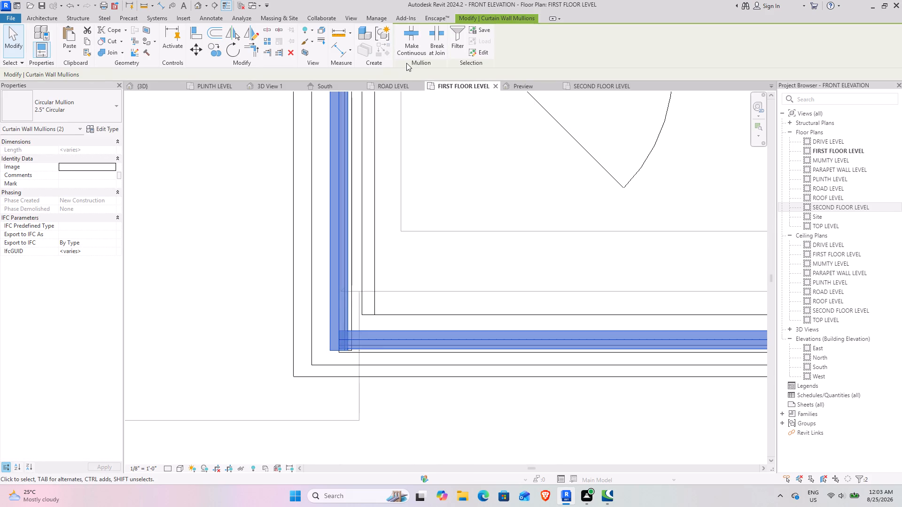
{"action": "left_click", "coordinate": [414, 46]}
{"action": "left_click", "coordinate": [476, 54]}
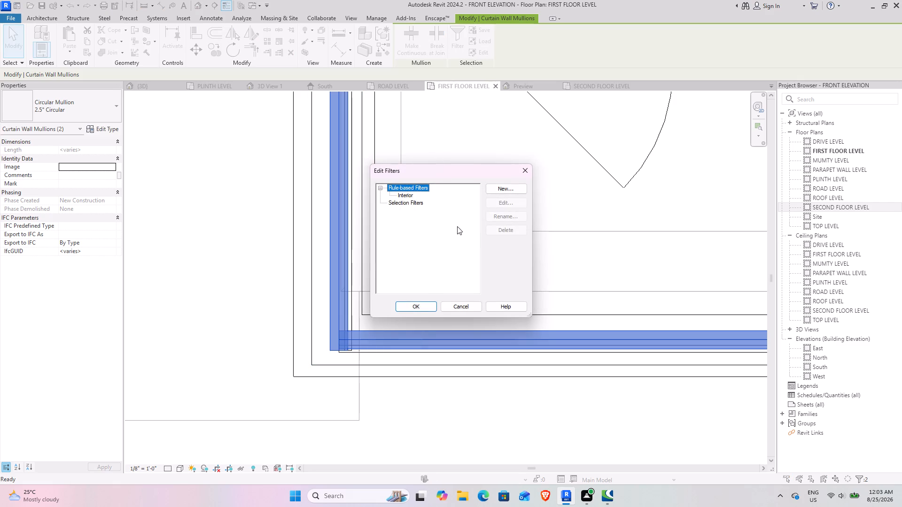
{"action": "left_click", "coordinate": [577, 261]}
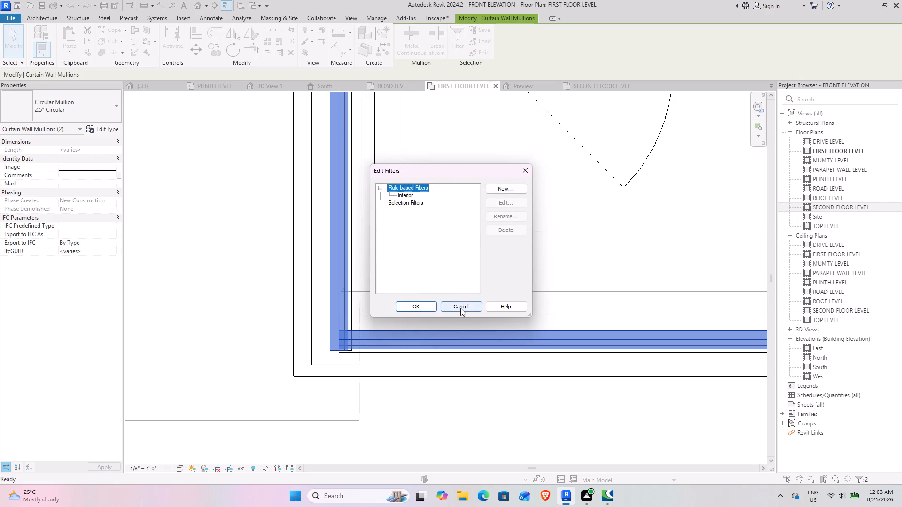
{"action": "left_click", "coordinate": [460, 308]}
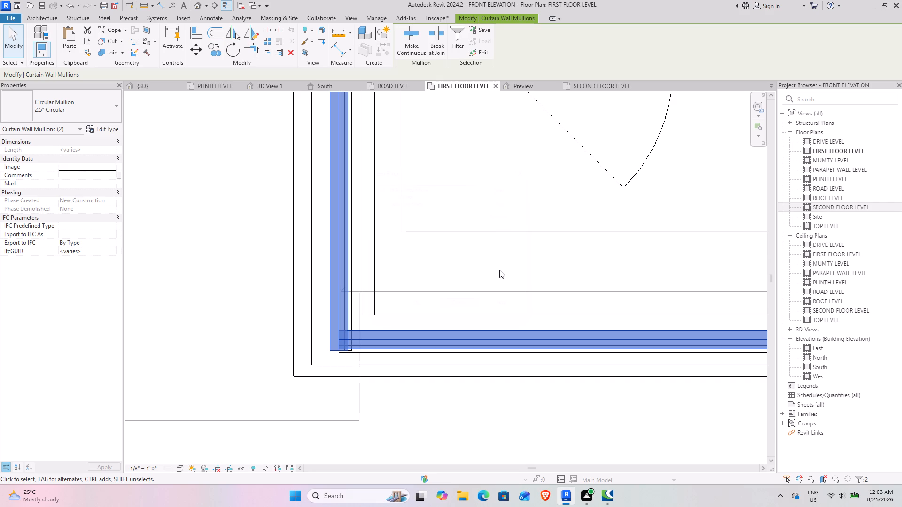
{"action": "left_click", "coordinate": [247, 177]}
Inspect the balcony's glass parapet and top-rail corner from the front and side in the {3D} view.
{"action": "scroll", "coordinate": [415, 268], "scroll_direction": "down", "scroll_amount": 4}
{"action": "left_click", "coordinate": [136, 83]}
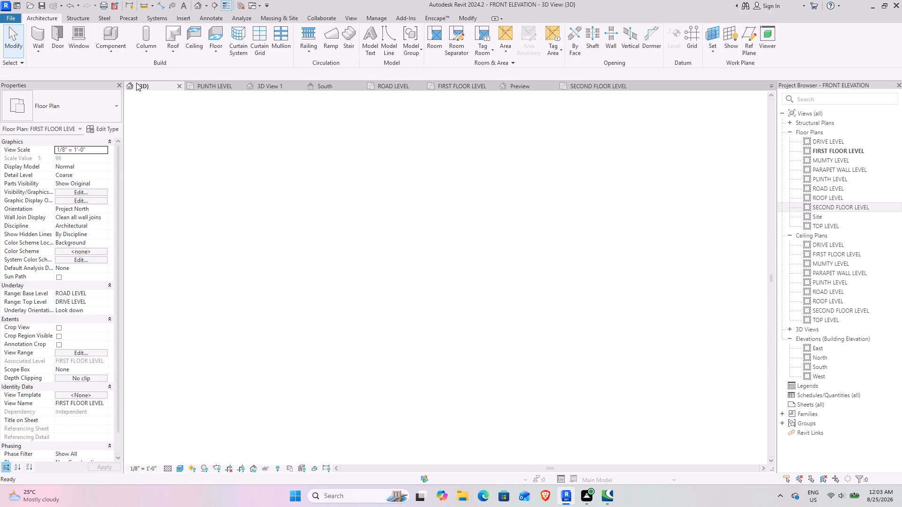
{"action": "scroll", "coordinate": [328, 284], "scroll_direction": "down", "scroll_amount": 14}
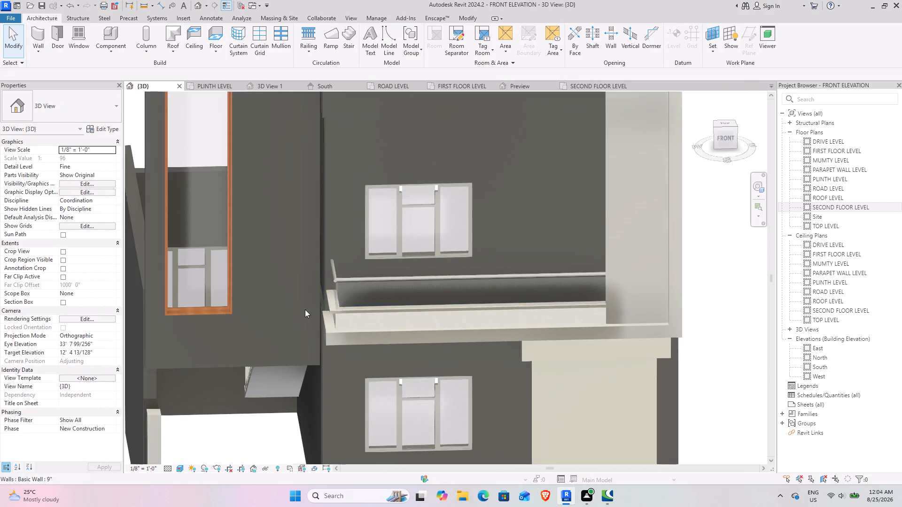
{"action": "middle_click_drag", "start_coordinate": [303, 309], "coordinate": [361, 295], "text": "shift"}
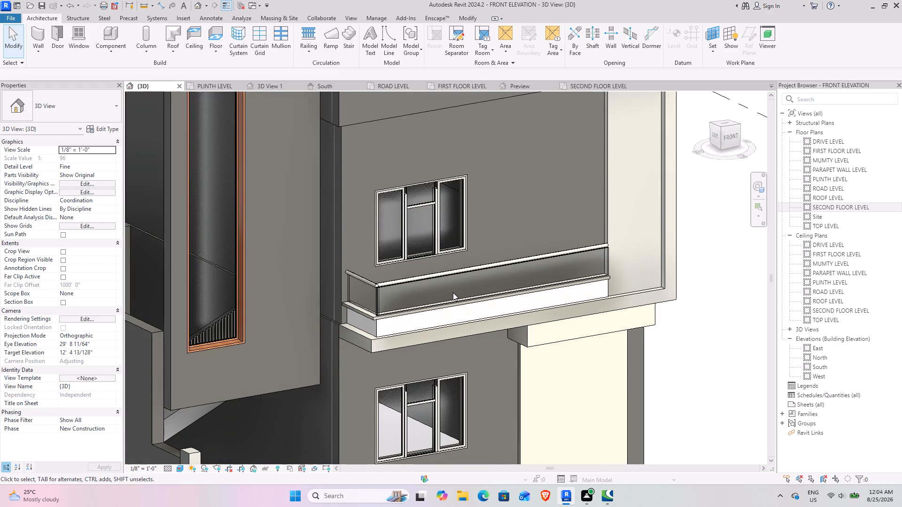
{"action": "scroll", "coordinate": [440, 292], "scroll_direction": "up", "scroll_amount": 3}
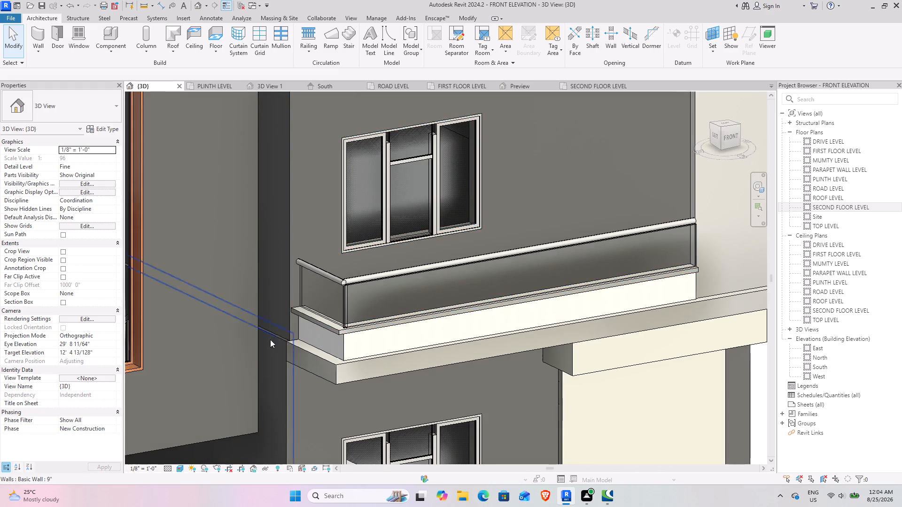
{"action": "middle_click_drag", "start_coordinate": [261, 353], "coordinate": [353, 345], "text": "shift"}
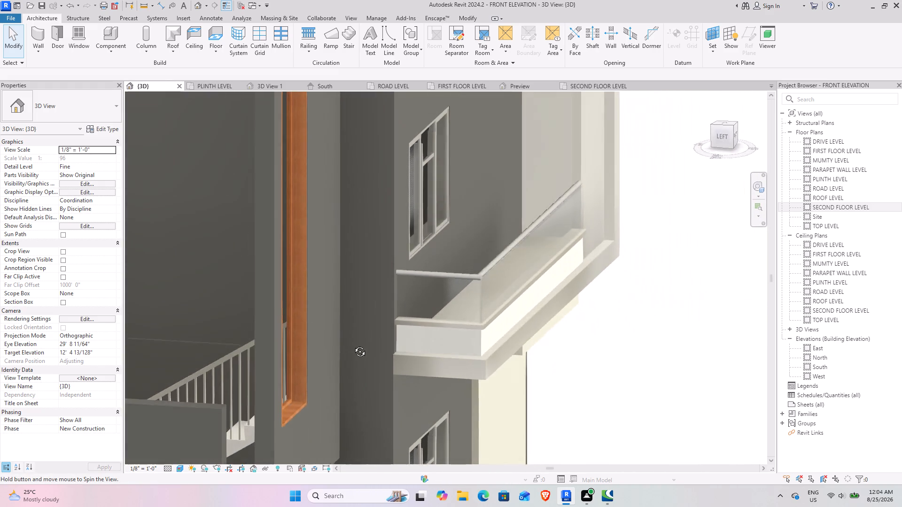
{"action": "middle_click_drag", "start_coordinate": [353, 345], "coordinate": [197, 319], "text": "shift"}
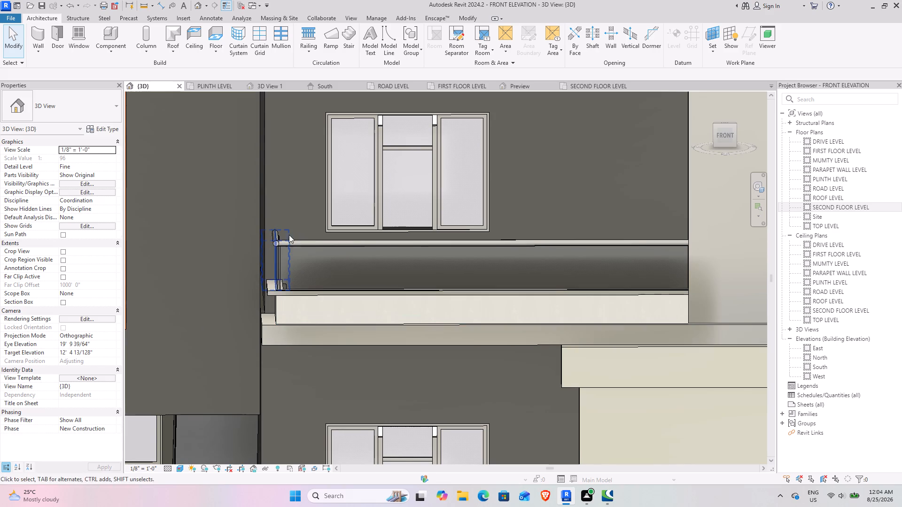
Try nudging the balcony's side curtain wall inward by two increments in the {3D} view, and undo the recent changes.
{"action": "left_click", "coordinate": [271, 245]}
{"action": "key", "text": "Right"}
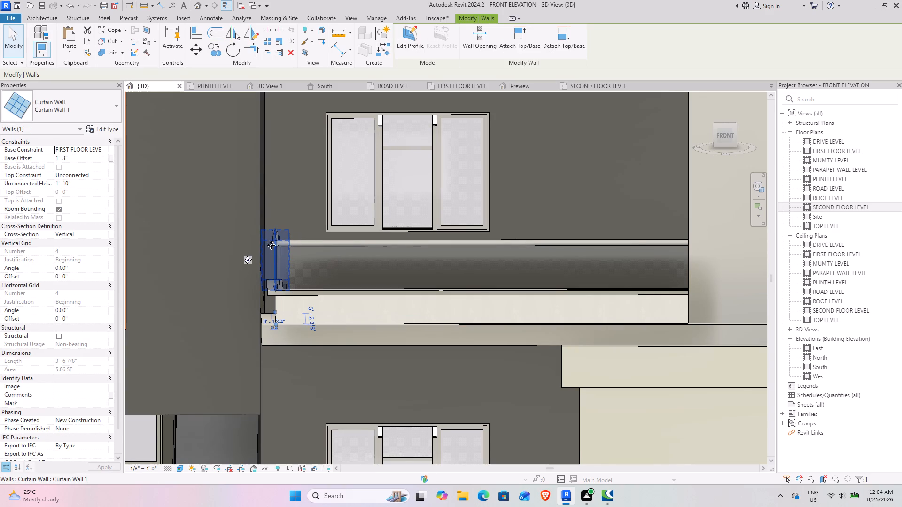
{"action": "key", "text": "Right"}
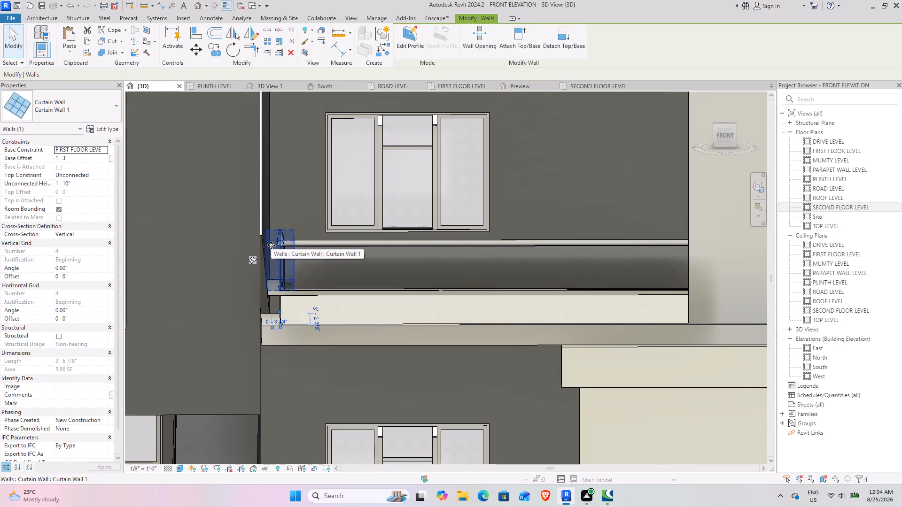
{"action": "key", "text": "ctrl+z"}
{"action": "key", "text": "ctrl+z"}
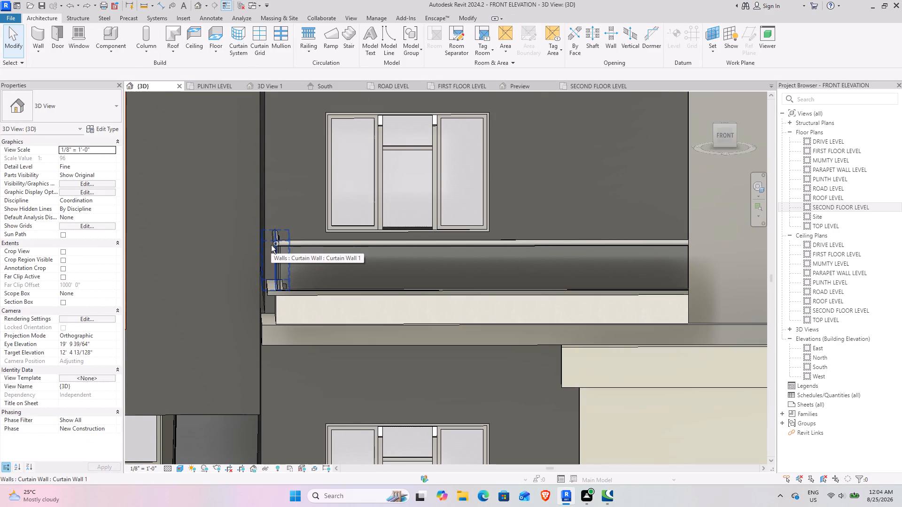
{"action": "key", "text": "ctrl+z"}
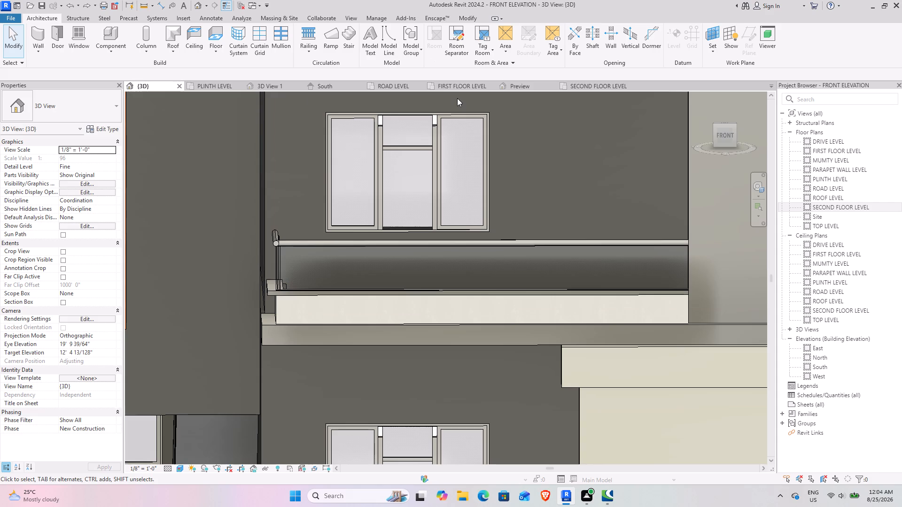
Nudge the balcony's side curtain wall inward by three increments in the FIRST FLOOR LEVEL plan.
{"action": "left_click", "coordinate": [454, 83]}
{"action": "left_click", "coordinate": [332, 327]}
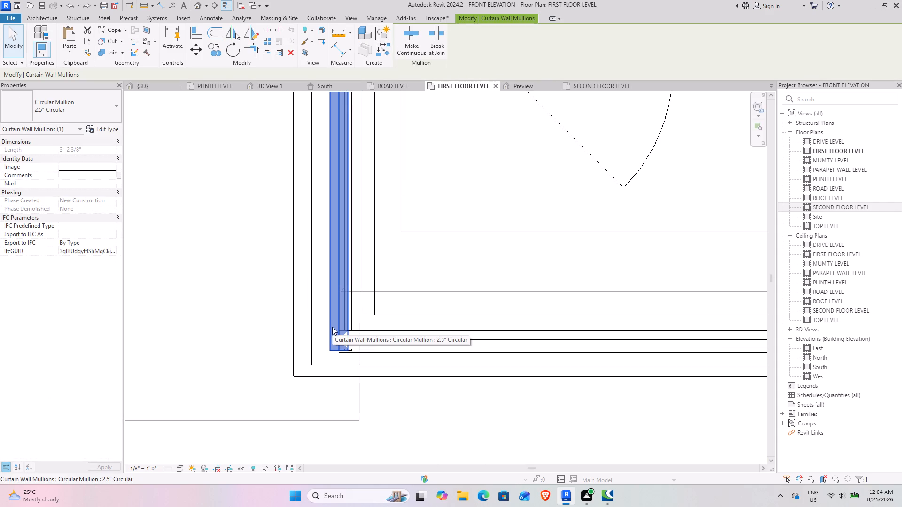
{"action": "key", "text": "Right"}
{"action": "key", "text": "Right"}
{"action": "key", "text": "Right"}
{"action": "key", "text": "Right"}
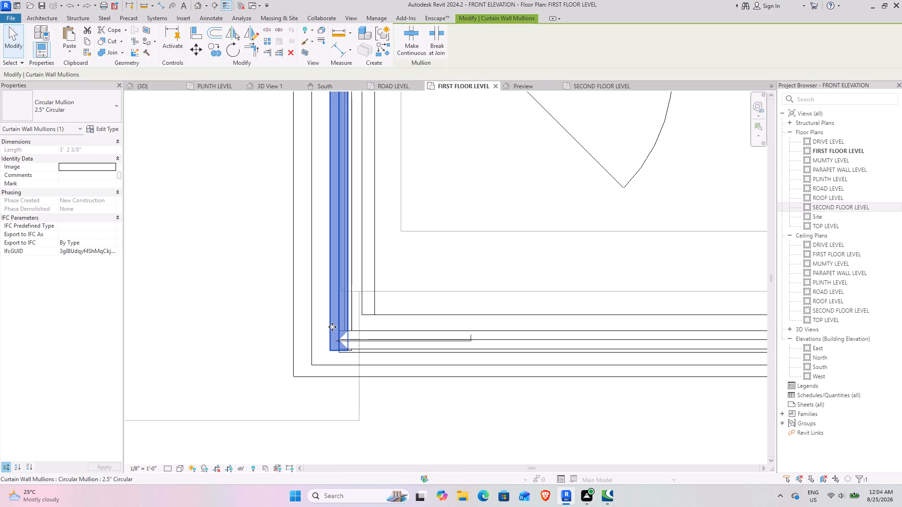
{"action": "key", "text": "Tab"}
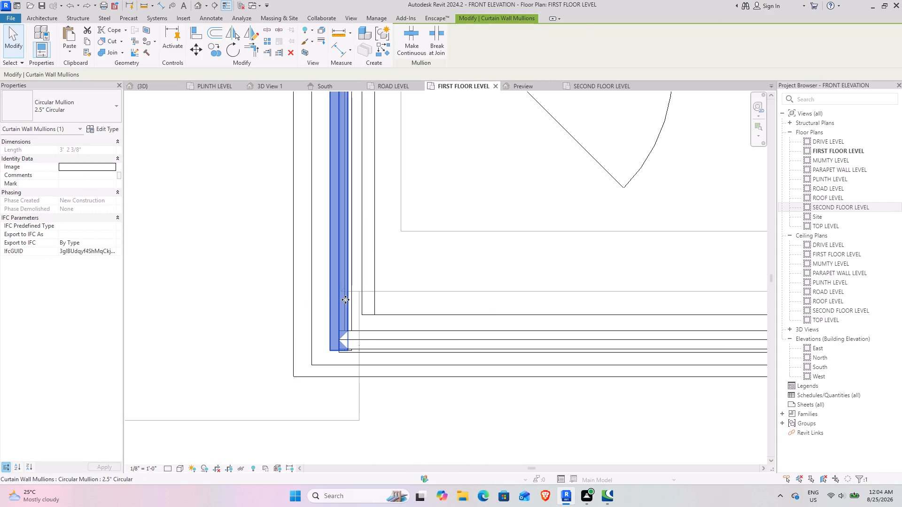
{"action": "left_click", "coordinate": [345, 300]}
{"action": "key", "text": "Right"}
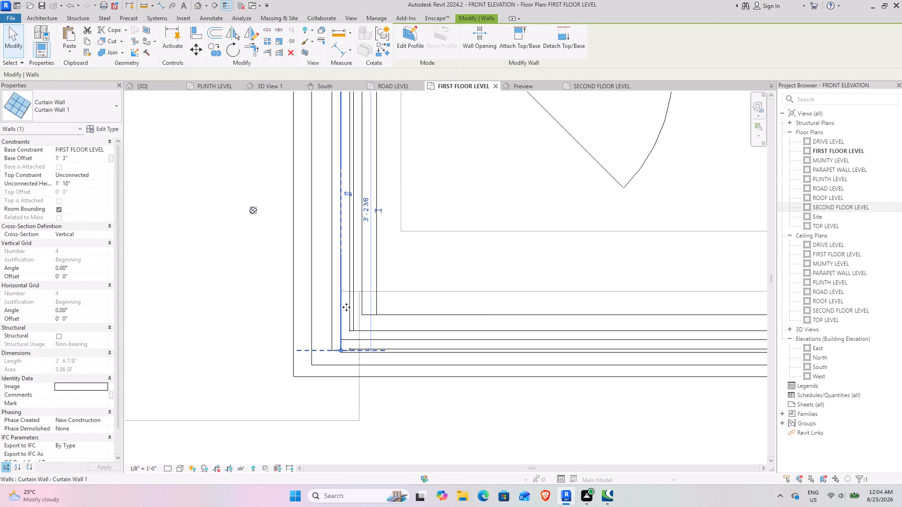
{"action": "key", "text": "Right"}
{"action": "key", "text": "Right"}
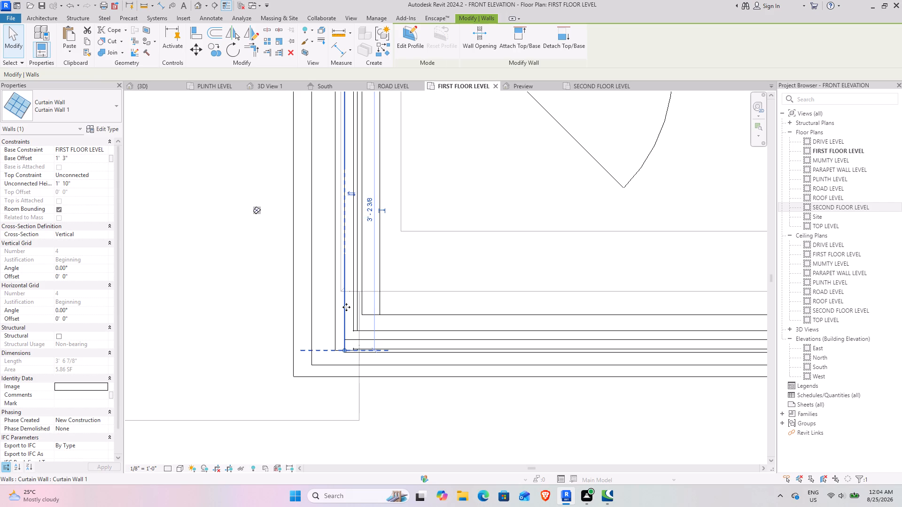
{"action": "left_click", "coordinate": [235, 328]}
Nudge the balcony's front curtain wall outward by two increments in the FIRST FLOOR LEVEL plan, meeting the side curtain wall's end.
{"action": "left_click", "coordinate": [267, 83]}
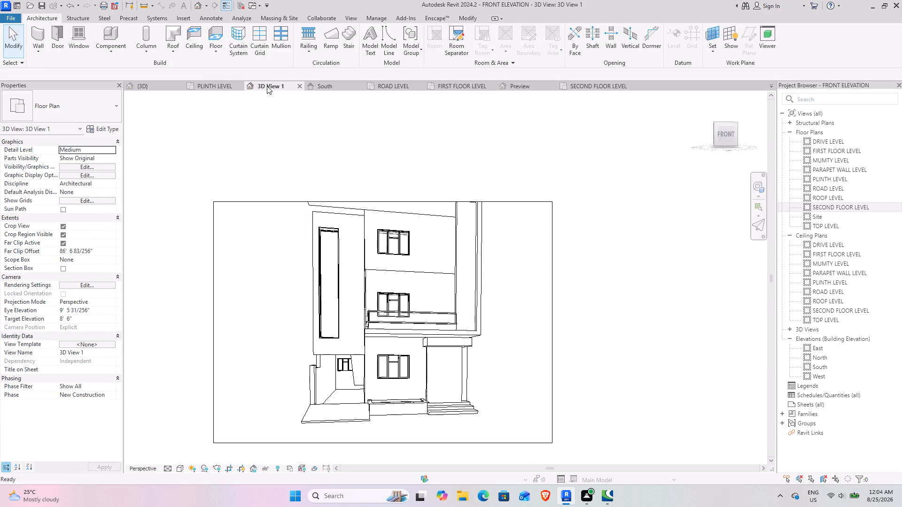
{"action": "left_click", "coordinate": [155, 78]}
{"action": "left_click", "coordinate": [155, 85]}
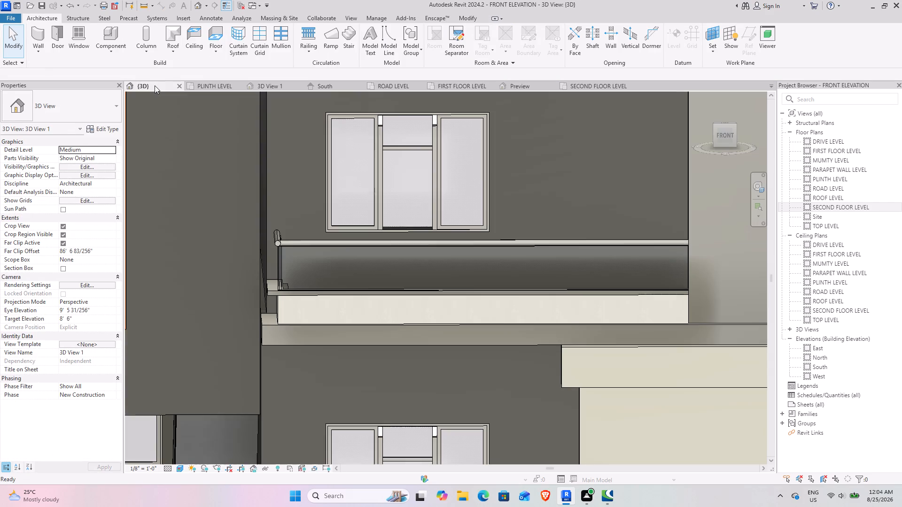
{"action": "scroll", "coordinate": [237, 222], "scroll_direction": "down", "scroll_amount": 3}
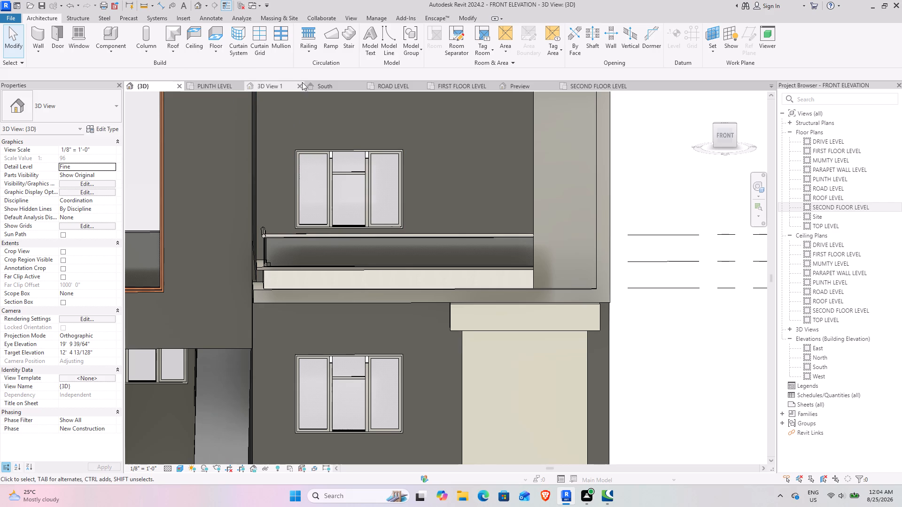
{"action": "left_click", "coordinate": [461, 82]}
{"action": "left_click", "coordinate": [426, 339]}
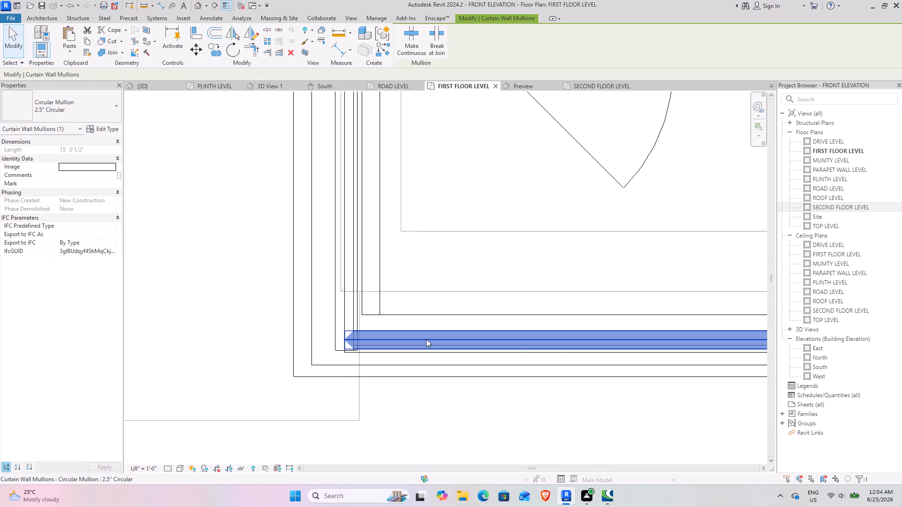
{"action": "key", "text": "Down"}
{"action": "key", "text": "Down"}
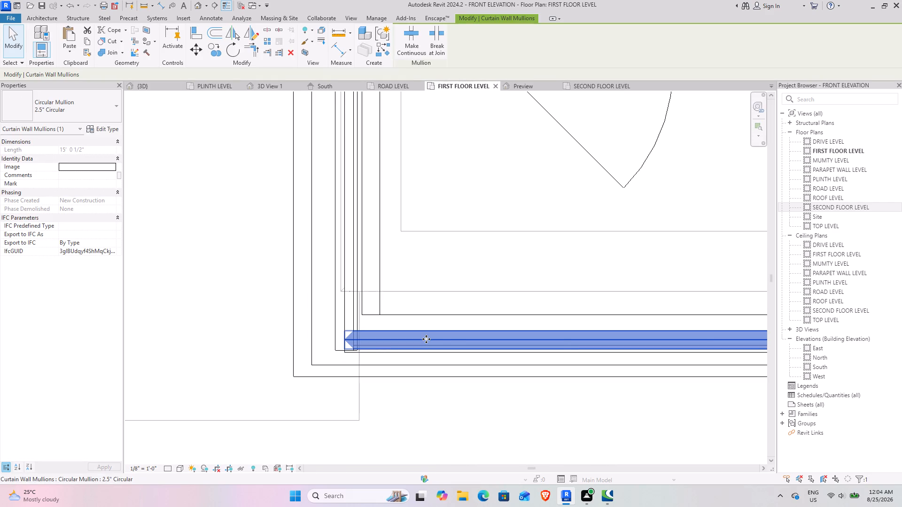
{"action": "key", "text": "Tab"}
{"action": "left_click", "coordinate": [426, 339]}
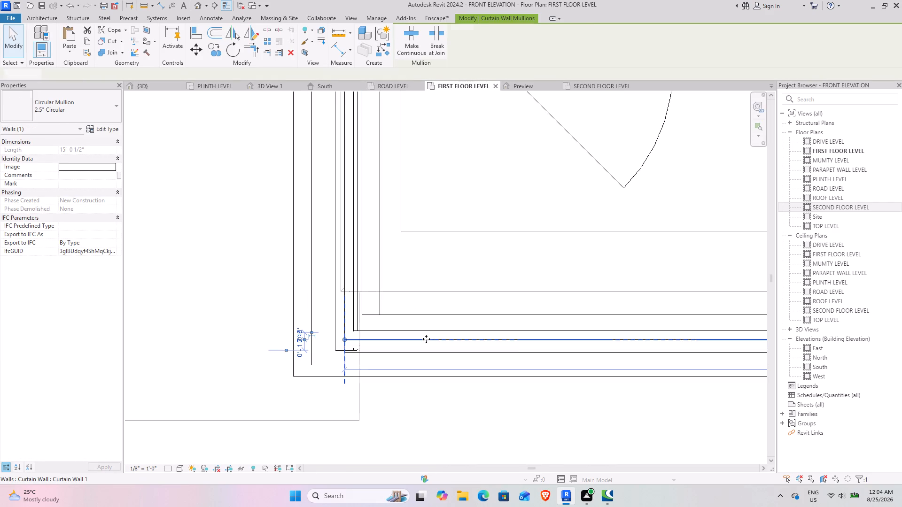
{"action": "key", "text": "Down"}
{"action": "key", "text": "Down"}
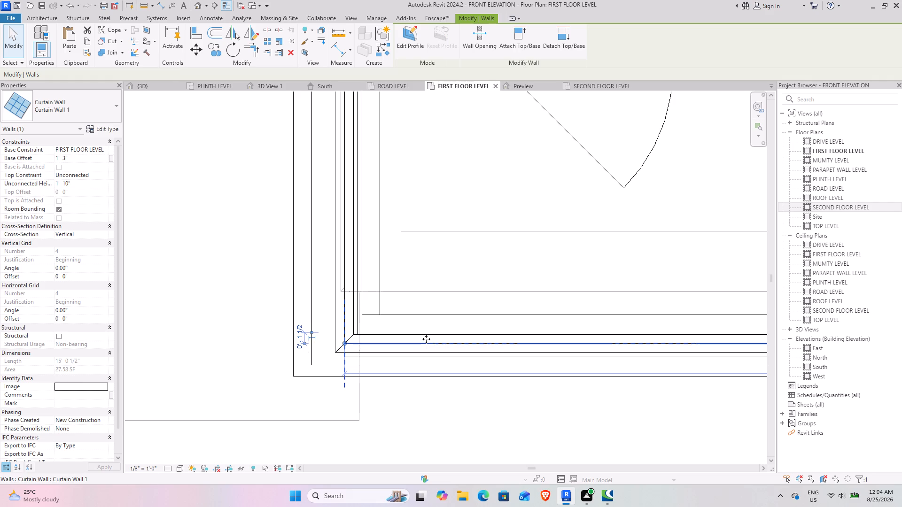
{"action": "left_click", "coordinate": [256, 332]}
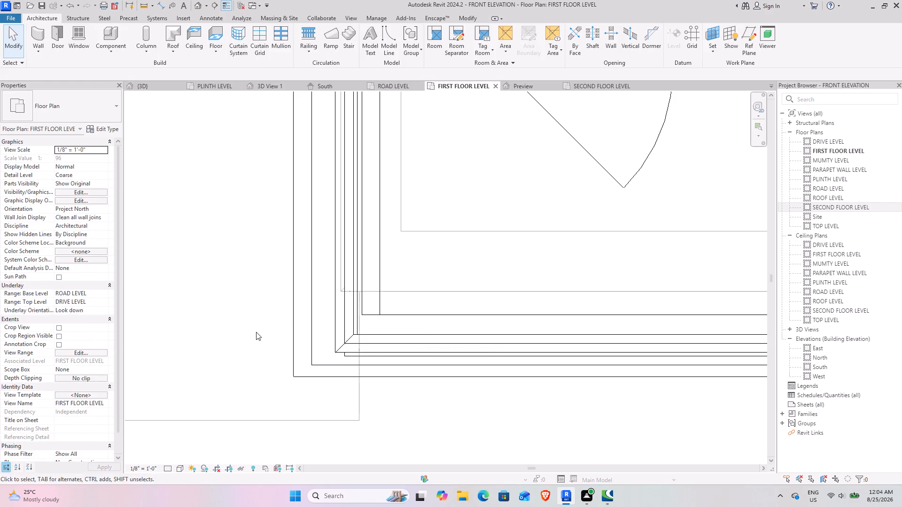
Check the corner junction of the balcony's circular top-rail mullions from the front and side in the {3D} view.
{"action": "left_click", "coordinate": [160, 84]}
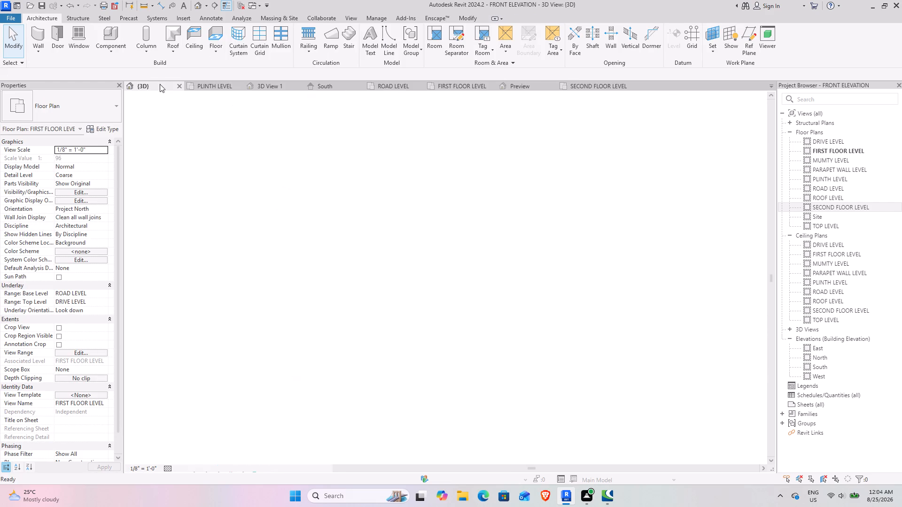
{"action": "scroll", "coordinate": [261, 235], "scroll_direction": "up", "scroll_amount": 10}
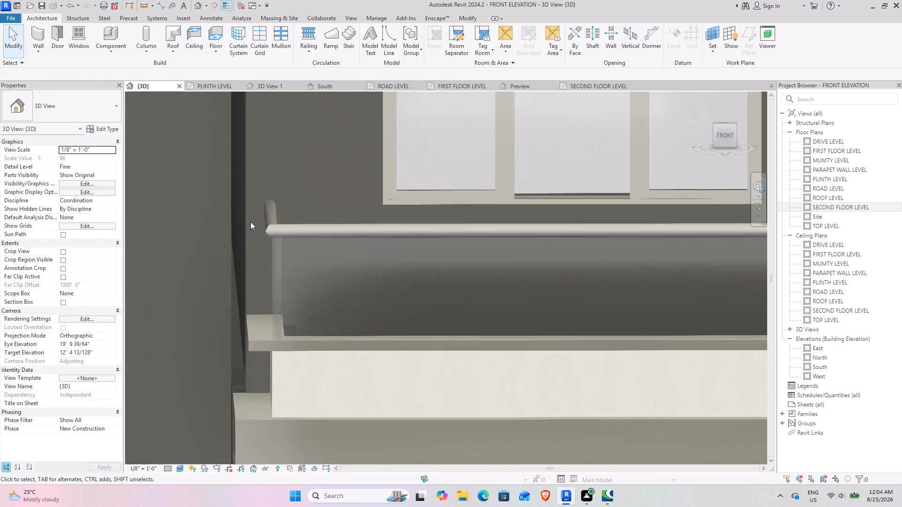
{"action": "scroll", "coordinate": [245, 312], "scroll_direction": "down", "scroll_amount": 8}
{"action": "middle_click_drag", "start_coordinate": [247, 347], "coordinate": [297, 352], "text": "shift"}
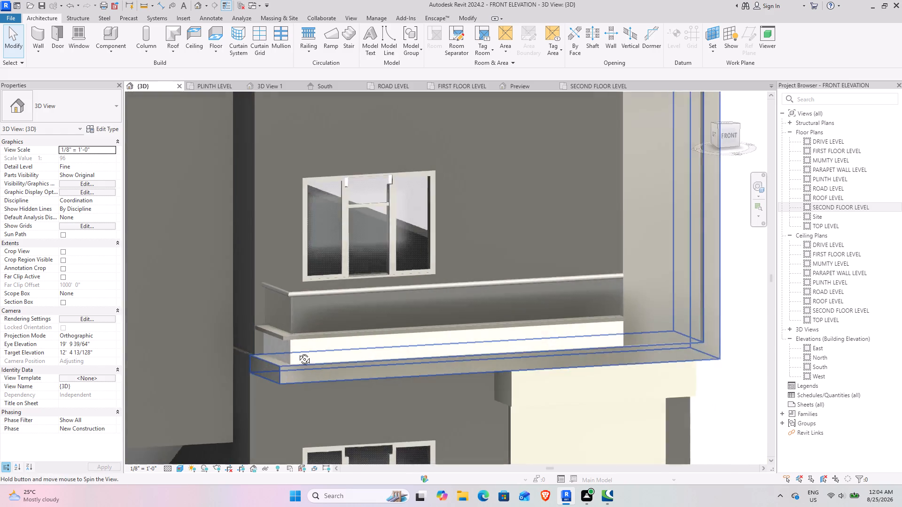
{"action": "middle_click_drag", "start_coordinate": [297, 352], "coordinate": [306, 353], "text": "shift"}
{"action": "scroll", "coordinate": [295, 306], "scroll_direction": "up", "scroll_amount": 8}
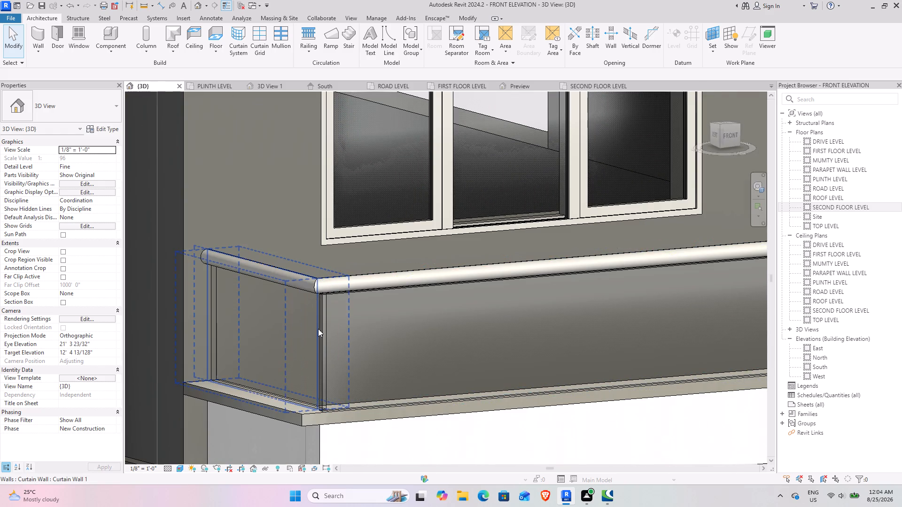
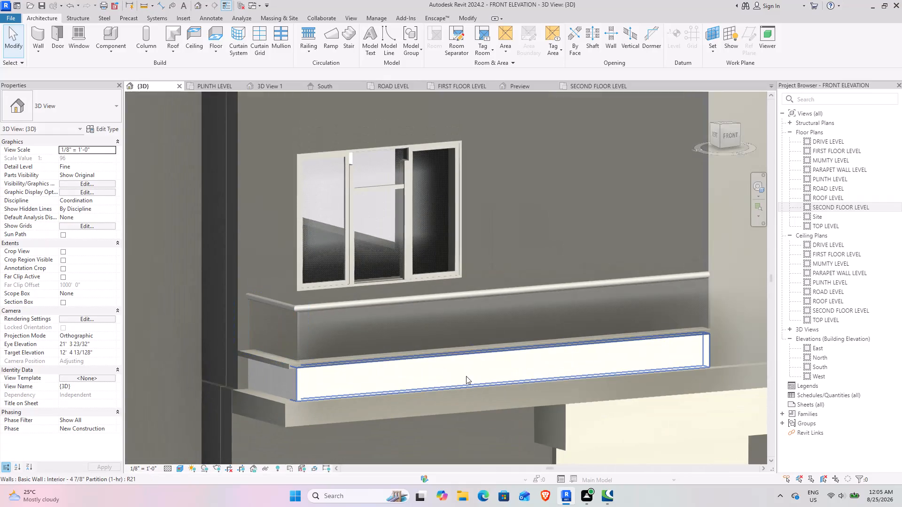
Examine the first-floor balcony and surrounding facade walls from the front and the side in the {3D} view.
{"action": "scroll", "coordinate": [408, 365], "scroll_direction": "down", "scroll_amount": 1}
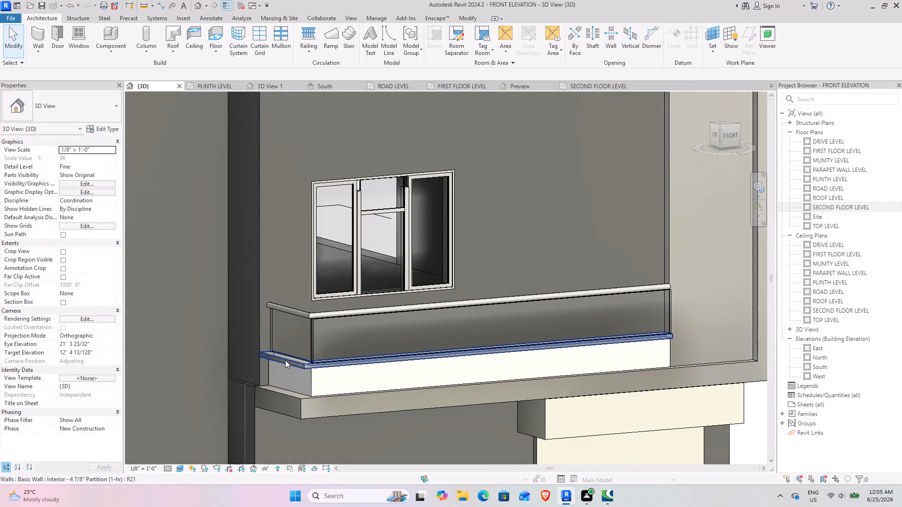
{"action": "scroll", "coordinate": [284, 358], "scroll_direction": "up", "scroll_amount": 8}
{"action": "scroll", "coordinate": [366, 337], "scroll_direction": "down", "scroll_amount": 4}
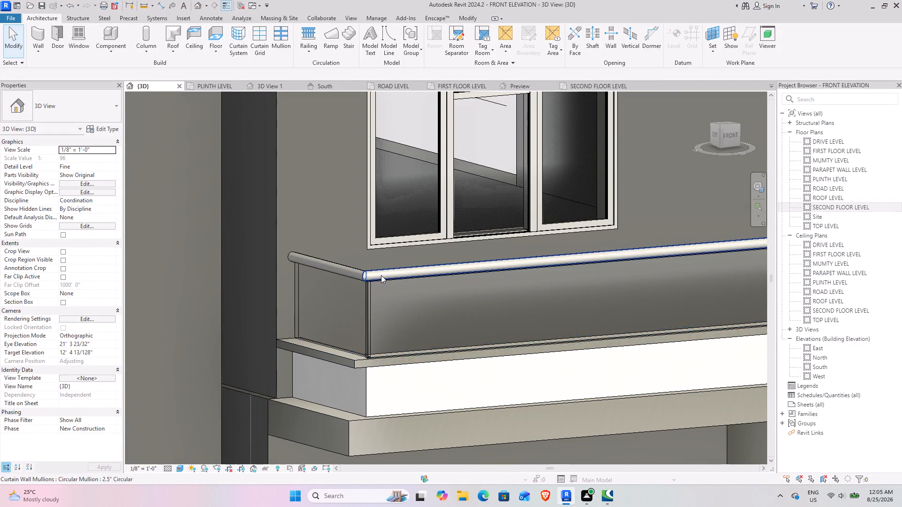
{"action": "scroll", "coordinate": [403, 306], "scroll_direction": "down", "scroll_amount": 5}
{"action": "middle_click_drag", "start_coordinate": [538, 335], "coordinate": [469, 335]}
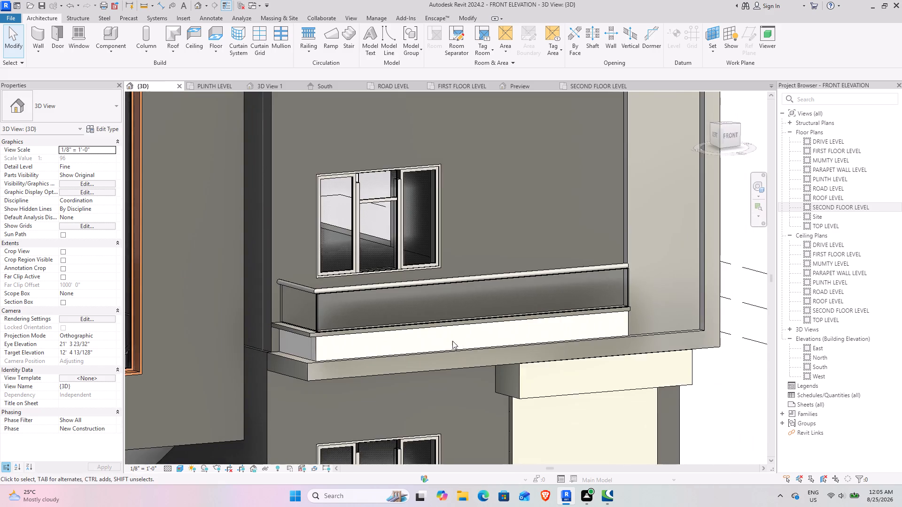
{"action": "scroll", "coordinate": [439, 349], "scroll_direction": "down", "scroll_amount": 2}
{"action": "middle_click_drag", "start_coordinate": [436, 382], "coordinate": [377, 364], "text": "shift"}
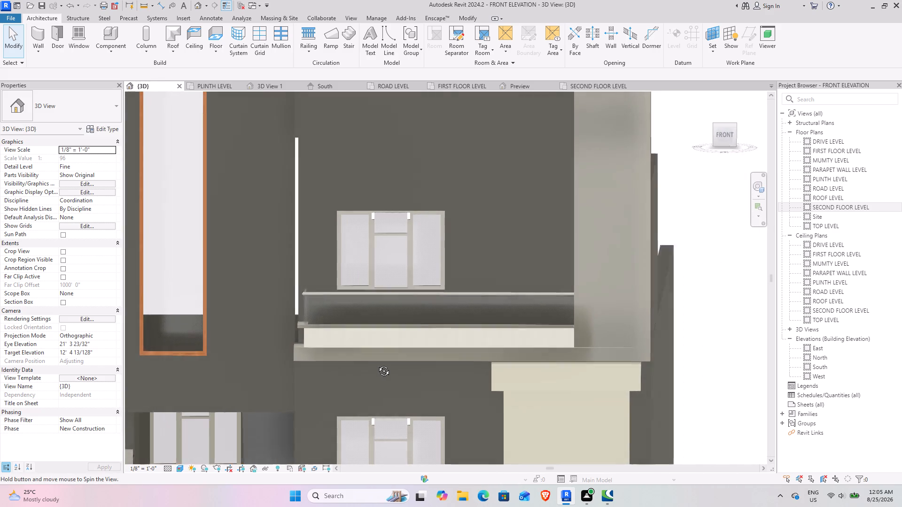
{"action": "middle_click_drag", "start_coordinate": [377, 364], "coordinate": [380, 367], "text": "shift"}
{"action": "scroll", "coordinate": [366, 368], "scroll_direction": "down", "scroll_amount": 3}
{"action": "middle_click_drag", "start_coordinate": [396, 307], "coordinate": [398, 346]}
{"action": "middle_click_drag", "start_coordinate": [328, 291], "coordinate": [403, 277], "text": "shift"}
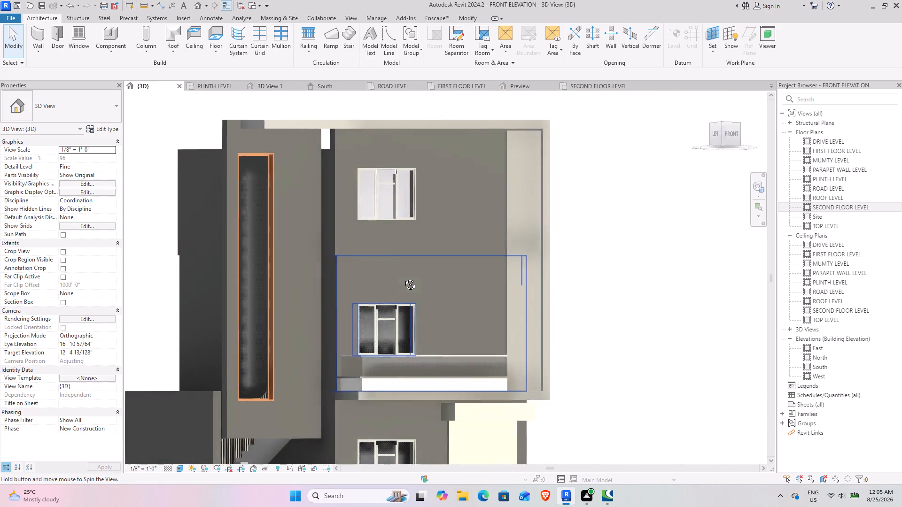
{"action": "middle_click_drag", "start_coordinate": [403, 277], "coordinate": [392, 295], "text": "shift"}
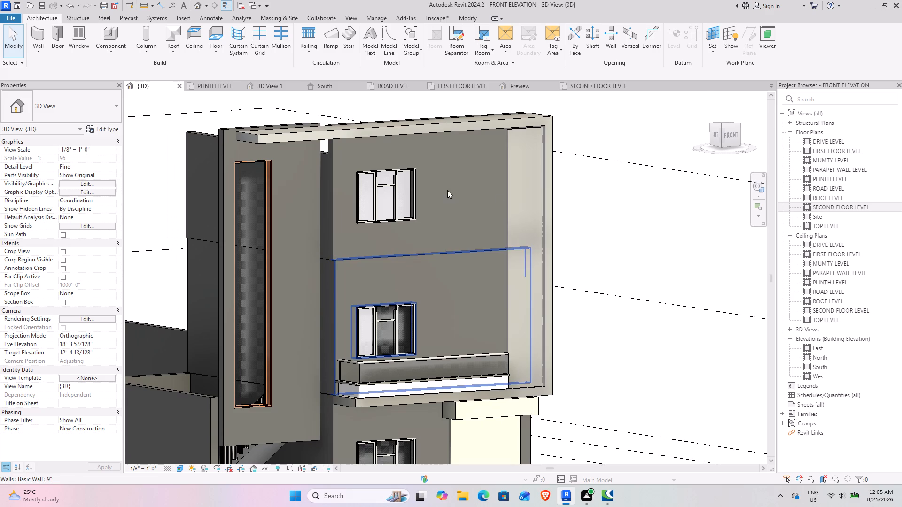
{"action": "left_click_drag", "start_coordinate": [731, 126], "coordinate": [694, 112]}
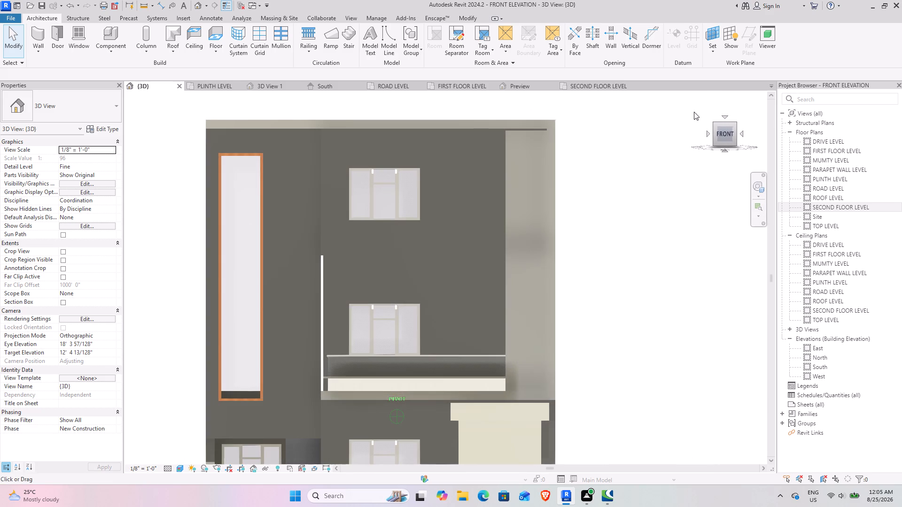
{"action": "left_click_drag", "start_coordinate": [694, 112], "coordinate": [672, 108]}
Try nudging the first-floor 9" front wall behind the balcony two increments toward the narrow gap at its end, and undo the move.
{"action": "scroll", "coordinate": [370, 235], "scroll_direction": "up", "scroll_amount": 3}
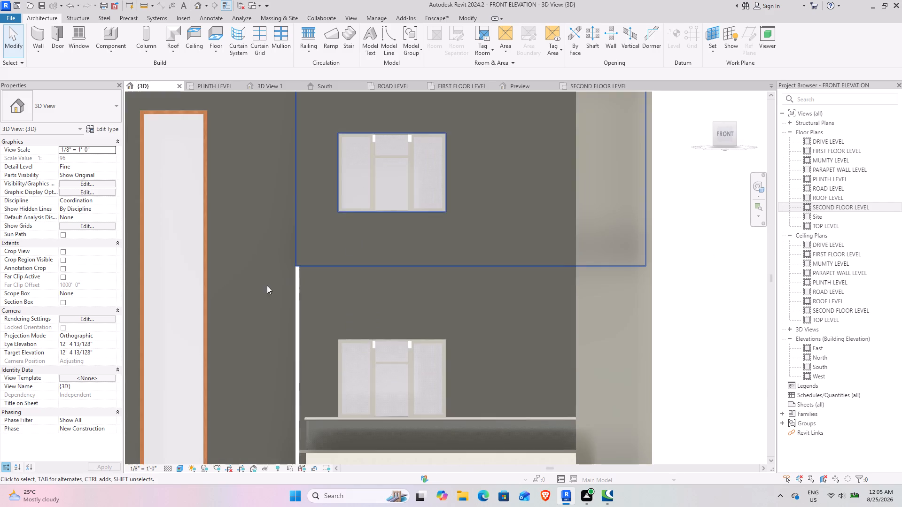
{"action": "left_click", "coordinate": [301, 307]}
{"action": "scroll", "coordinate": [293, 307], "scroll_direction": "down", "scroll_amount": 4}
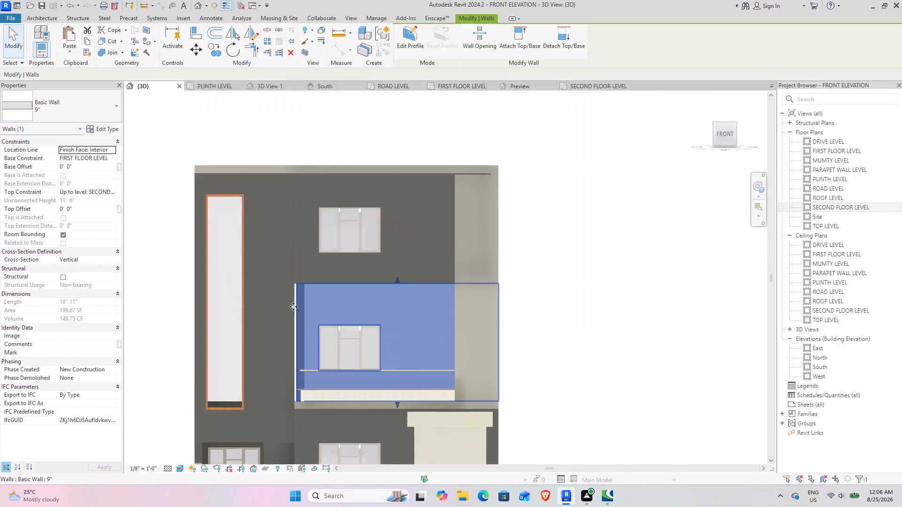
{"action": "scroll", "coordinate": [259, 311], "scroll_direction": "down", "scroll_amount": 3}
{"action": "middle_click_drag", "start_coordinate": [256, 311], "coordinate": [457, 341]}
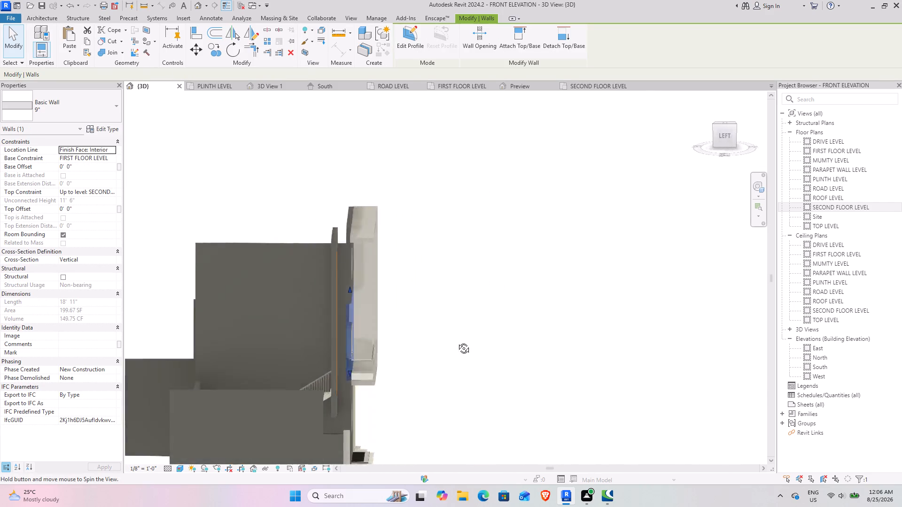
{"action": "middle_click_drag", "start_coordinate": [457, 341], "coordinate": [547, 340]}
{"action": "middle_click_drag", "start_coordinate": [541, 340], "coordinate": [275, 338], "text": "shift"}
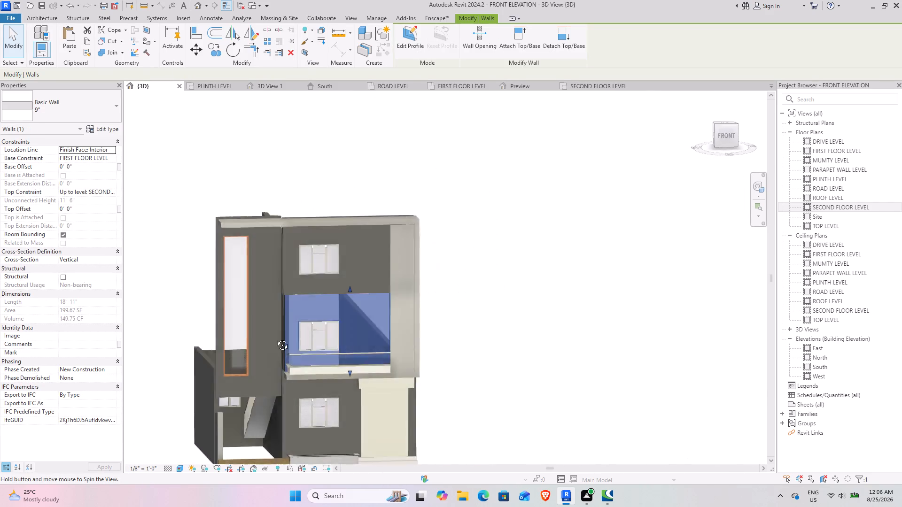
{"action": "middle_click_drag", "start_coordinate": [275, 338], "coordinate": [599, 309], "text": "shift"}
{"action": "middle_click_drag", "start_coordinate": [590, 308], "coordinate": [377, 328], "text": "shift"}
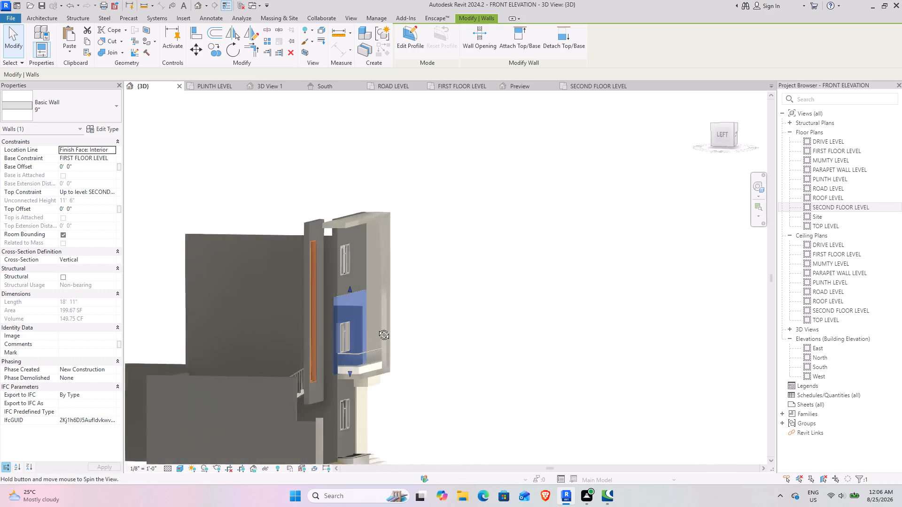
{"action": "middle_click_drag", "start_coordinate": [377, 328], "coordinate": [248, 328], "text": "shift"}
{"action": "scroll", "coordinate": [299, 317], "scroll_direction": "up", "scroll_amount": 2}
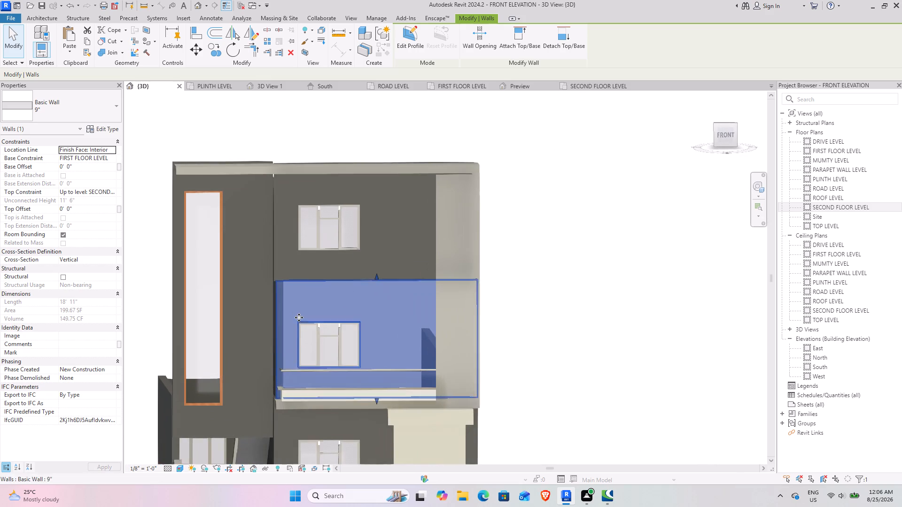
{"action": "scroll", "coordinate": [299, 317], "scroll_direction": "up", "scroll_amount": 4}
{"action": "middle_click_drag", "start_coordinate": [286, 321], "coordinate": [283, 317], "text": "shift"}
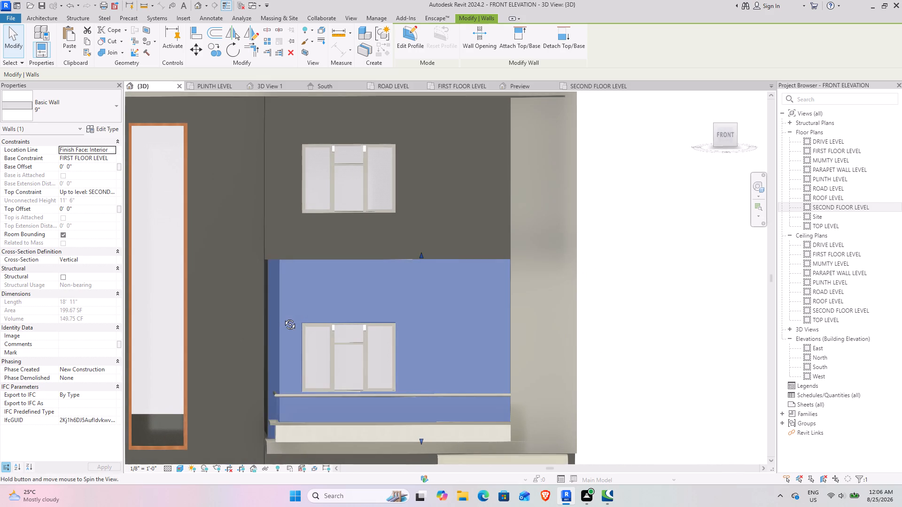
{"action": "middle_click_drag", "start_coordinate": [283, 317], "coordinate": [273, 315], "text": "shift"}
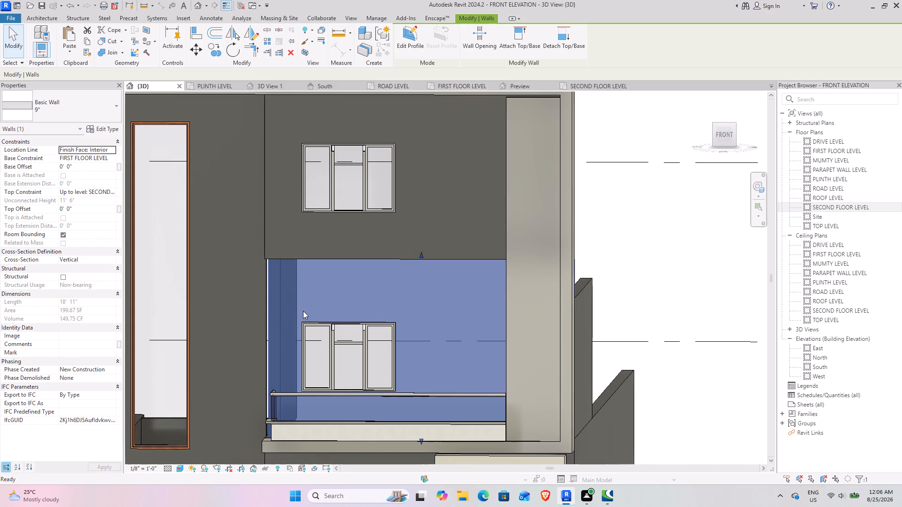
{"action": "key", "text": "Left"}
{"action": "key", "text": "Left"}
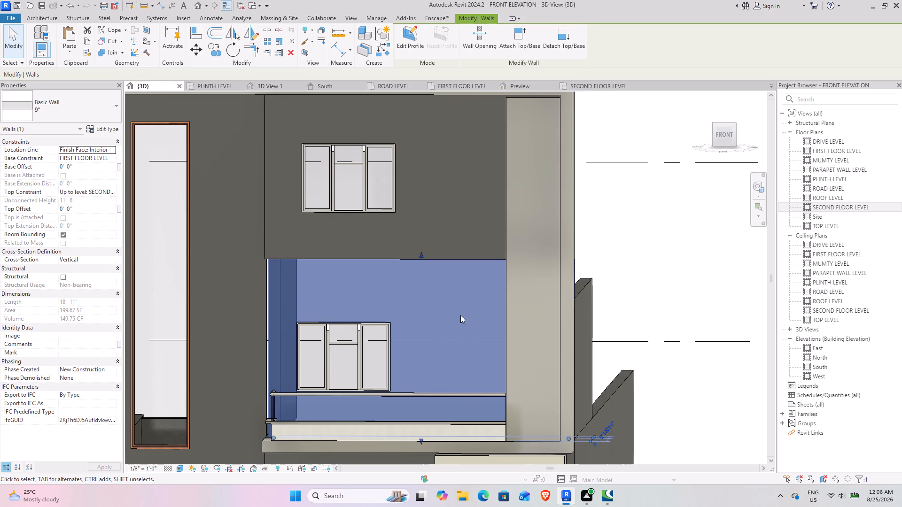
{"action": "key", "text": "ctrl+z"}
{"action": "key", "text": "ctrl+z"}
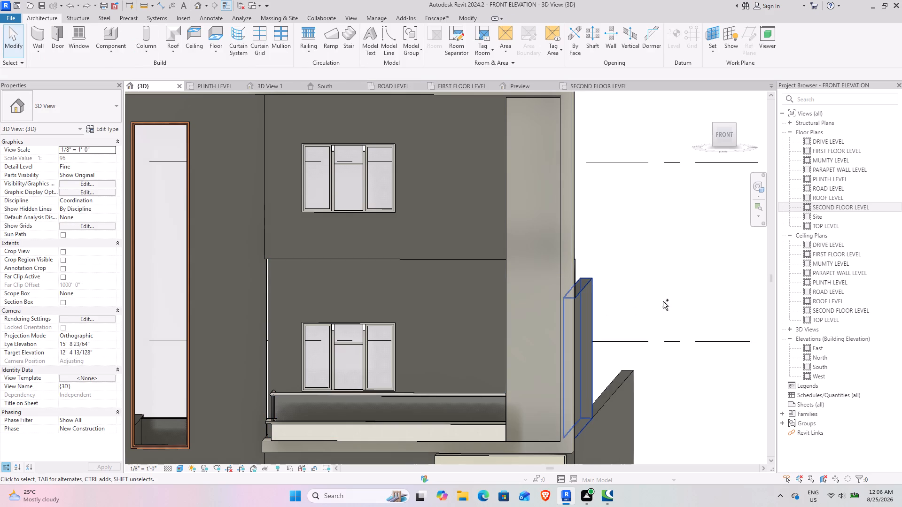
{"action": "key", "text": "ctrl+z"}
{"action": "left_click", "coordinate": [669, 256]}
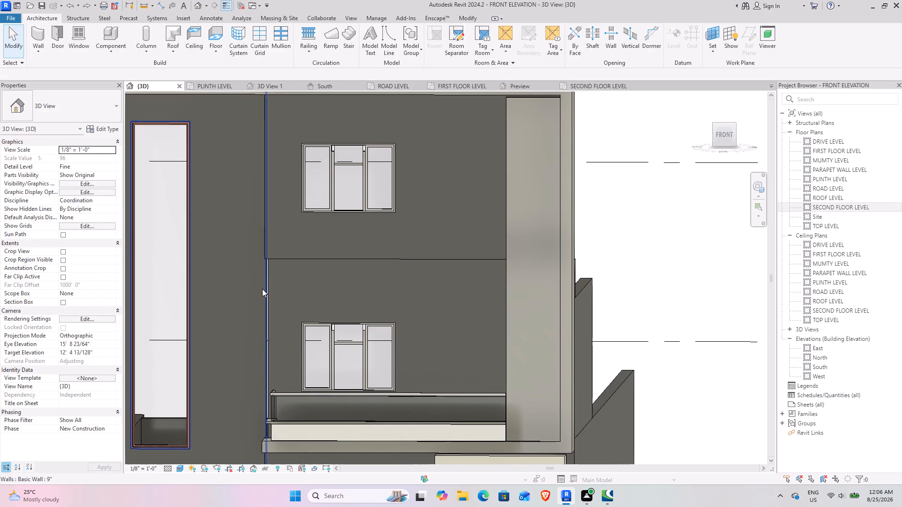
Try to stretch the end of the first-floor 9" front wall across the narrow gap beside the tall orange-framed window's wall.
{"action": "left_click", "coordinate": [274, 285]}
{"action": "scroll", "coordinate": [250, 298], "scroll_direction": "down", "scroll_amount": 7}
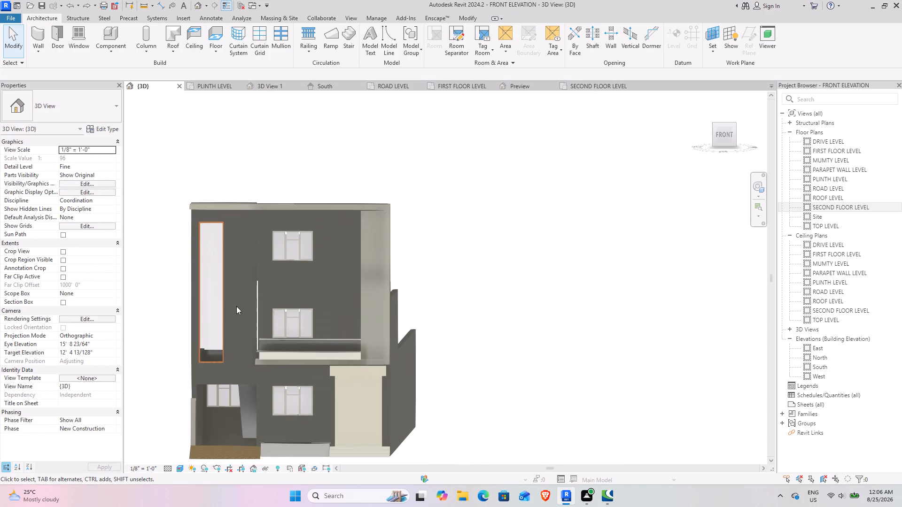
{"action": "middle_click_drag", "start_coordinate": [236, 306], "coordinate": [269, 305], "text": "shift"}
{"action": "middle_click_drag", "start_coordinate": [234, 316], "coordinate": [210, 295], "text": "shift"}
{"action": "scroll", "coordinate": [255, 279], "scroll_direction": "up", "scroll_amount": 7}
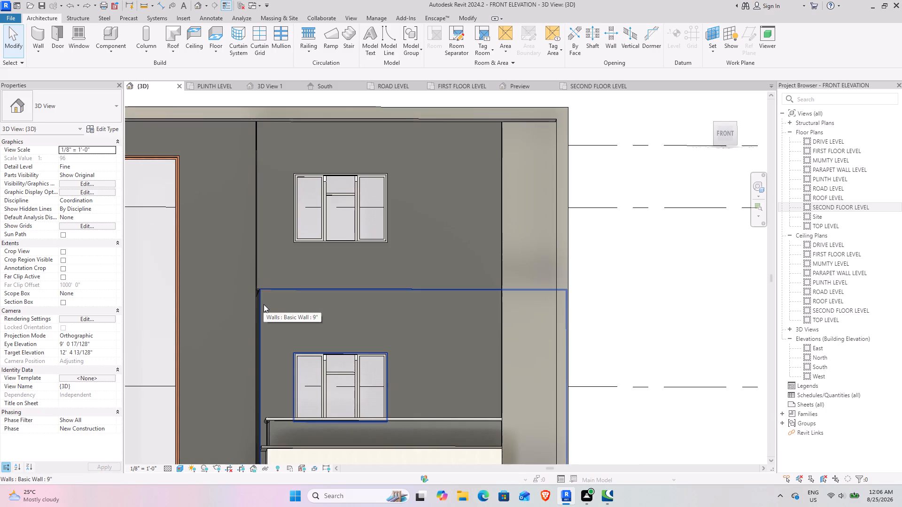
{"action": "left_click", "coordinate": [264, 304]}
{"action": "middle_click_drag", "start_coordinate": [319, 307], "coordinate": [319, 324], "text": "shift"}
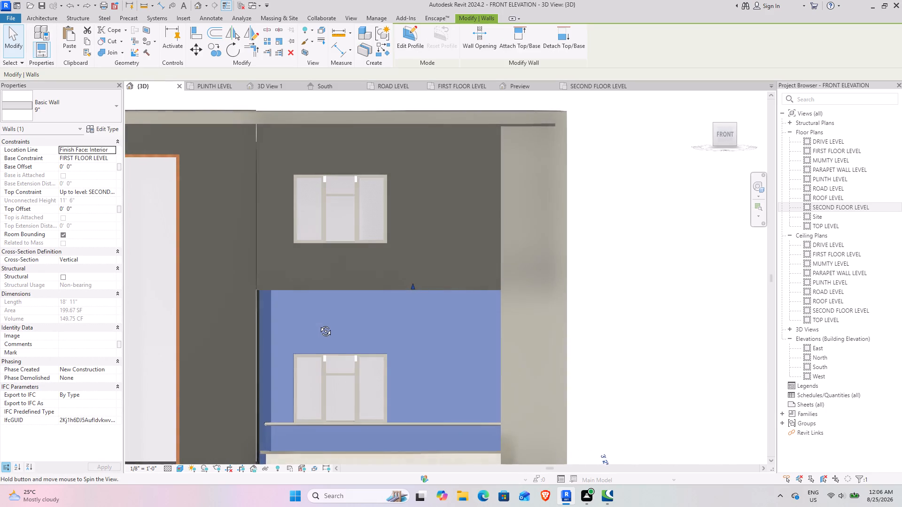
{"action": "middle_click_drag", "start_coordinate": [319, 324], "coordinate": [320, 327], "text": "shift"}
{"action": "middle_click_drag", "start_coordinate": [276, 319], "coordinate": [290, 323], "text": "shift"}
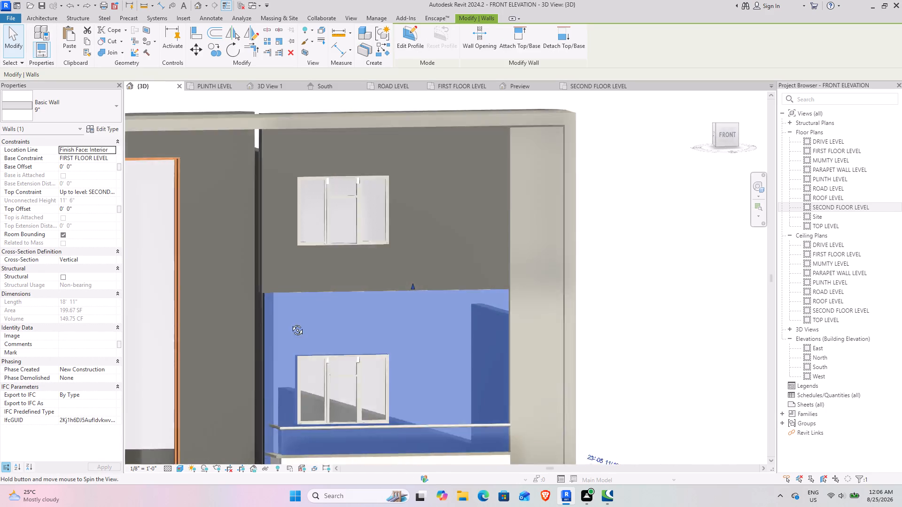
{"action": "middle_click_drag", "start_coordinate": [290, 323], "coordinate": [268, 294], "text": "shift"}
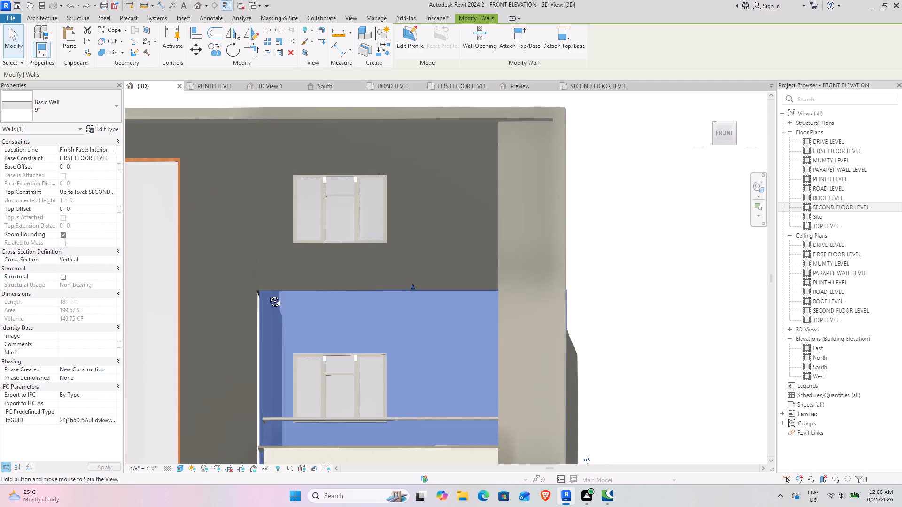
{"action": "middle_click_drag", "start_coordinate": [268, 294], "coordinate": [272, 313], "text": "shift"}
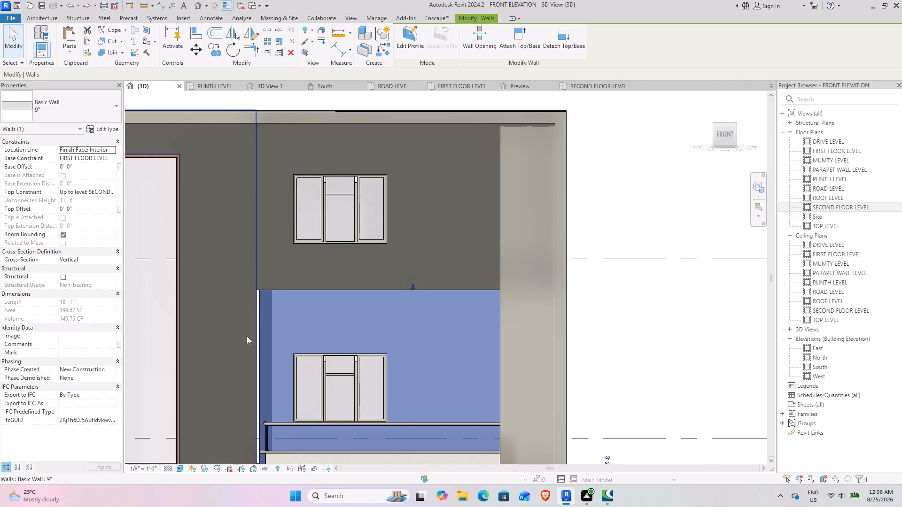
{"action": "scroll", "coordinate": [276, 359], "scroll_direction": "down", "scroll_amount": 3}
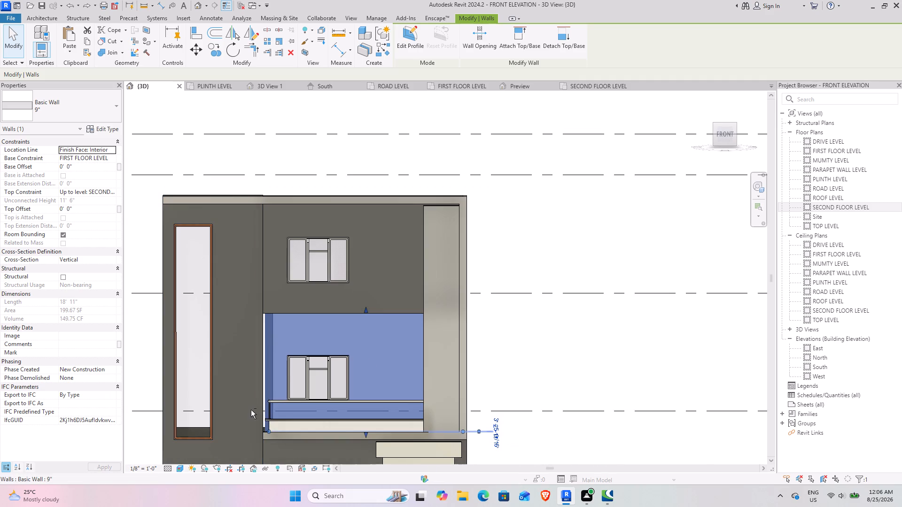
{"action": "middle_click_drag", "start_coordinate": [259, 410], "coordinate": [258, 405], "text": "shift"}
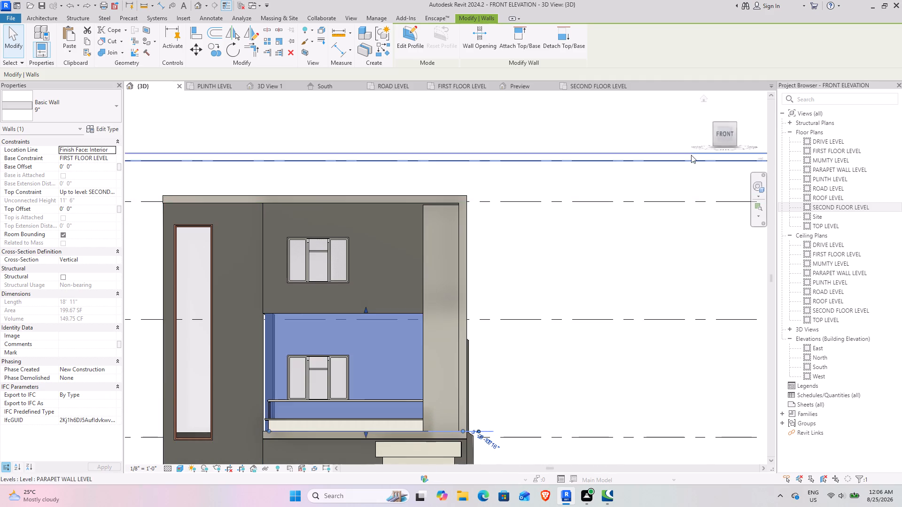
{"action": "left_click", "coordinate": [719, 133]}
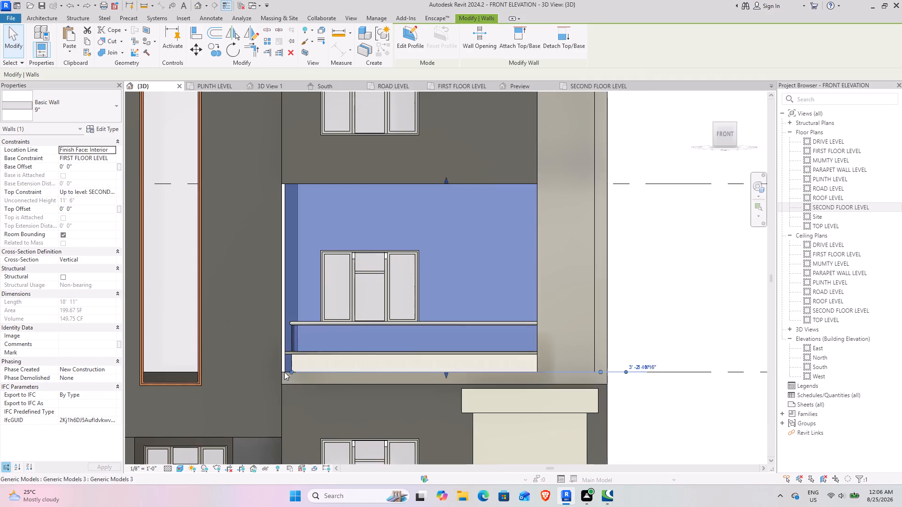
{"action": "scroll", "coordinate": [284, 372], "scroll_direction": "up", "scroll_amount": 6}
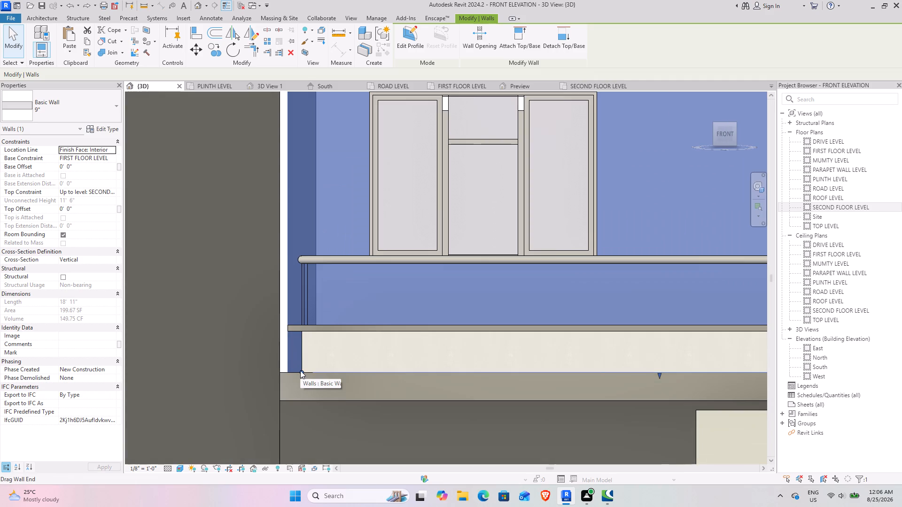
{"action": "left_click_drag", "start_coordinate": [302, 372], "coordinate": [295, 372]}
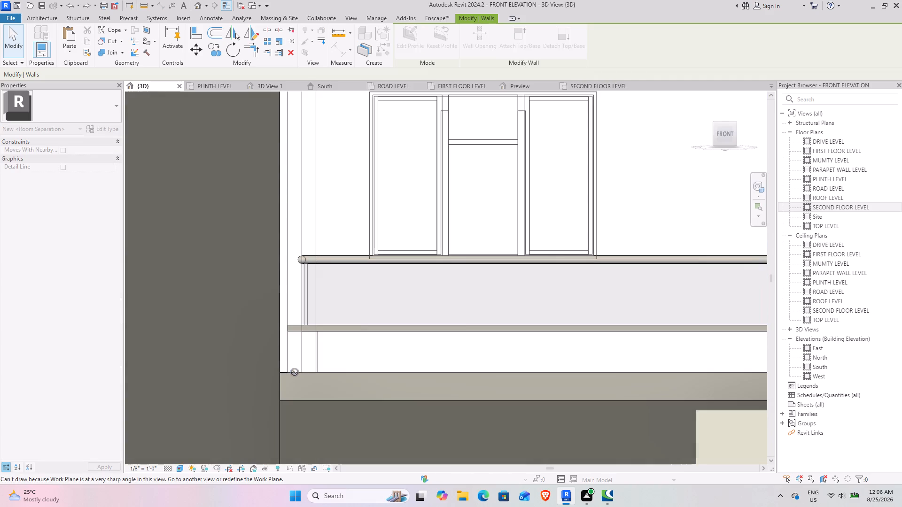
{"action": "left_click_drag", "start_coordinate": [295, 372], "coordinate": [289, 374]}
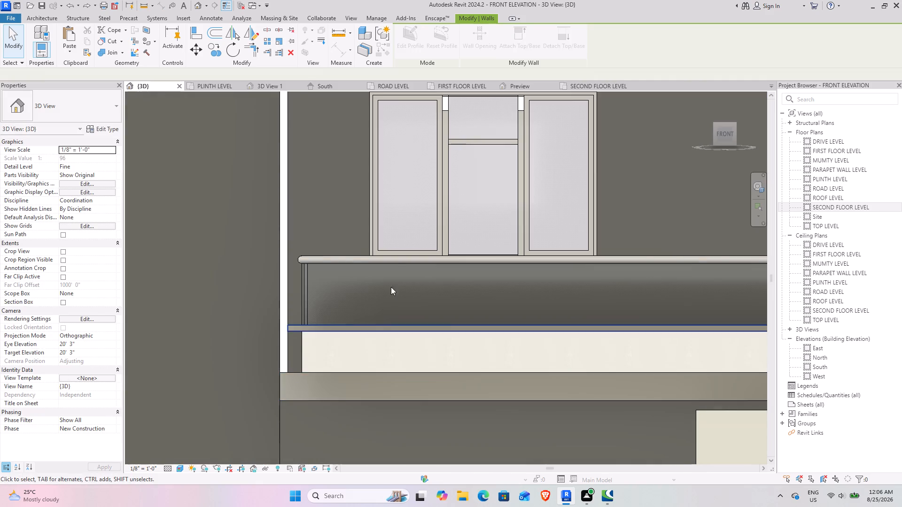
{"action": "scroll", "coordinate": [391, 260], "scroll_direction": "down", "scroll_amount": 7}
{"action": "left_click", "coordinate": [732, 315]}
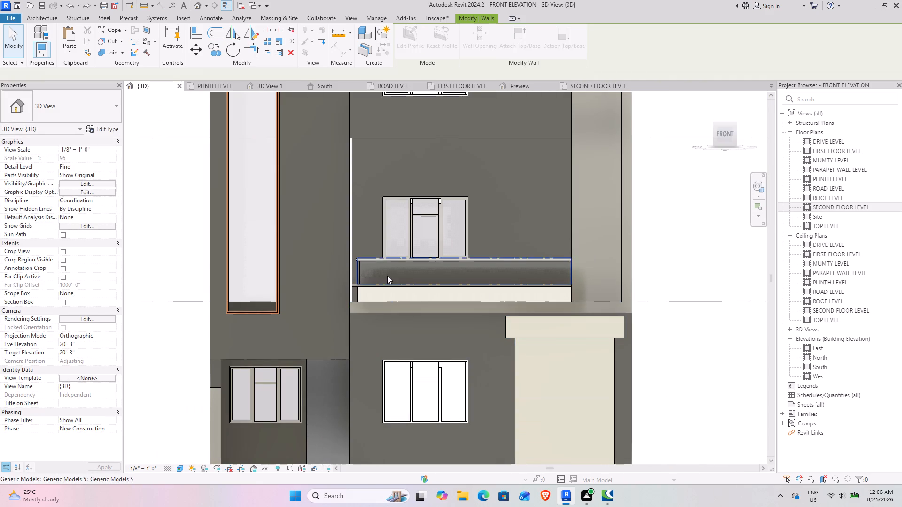
From the building's back, nudge the first-floor 9" side wall by the stair two increments outward, toward the line of the wall above.
{"action": "scroll", "coordinate": [293, 319], "scroll_direction": "down", "scroll_amount": 5}
{"action": "middle_click_drag", "start_coordinate": [264, 324], "coordinate": [467, 324], "text": "shift"}
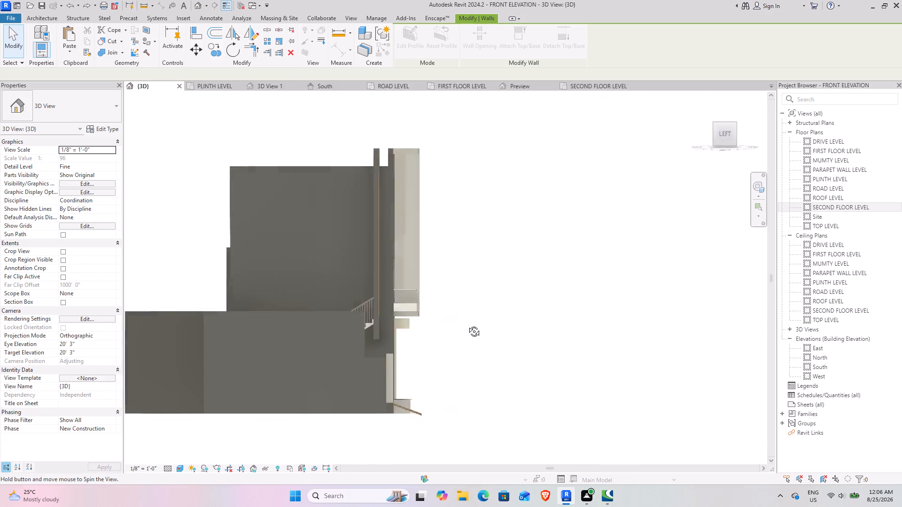
{"action": "middle_click_drag", "start_coordinate": [467, 324], "coordinate": [531, 314], "text": "shift"}
{"action": "middle_click_drag", "start_coordinate": [351, 308], "coordinate": [487, 366], "text": "shift"}
{"action": "scroll", "coordinate": [468, 260], "scroll_direction": "up", "scroll_amount": 7}
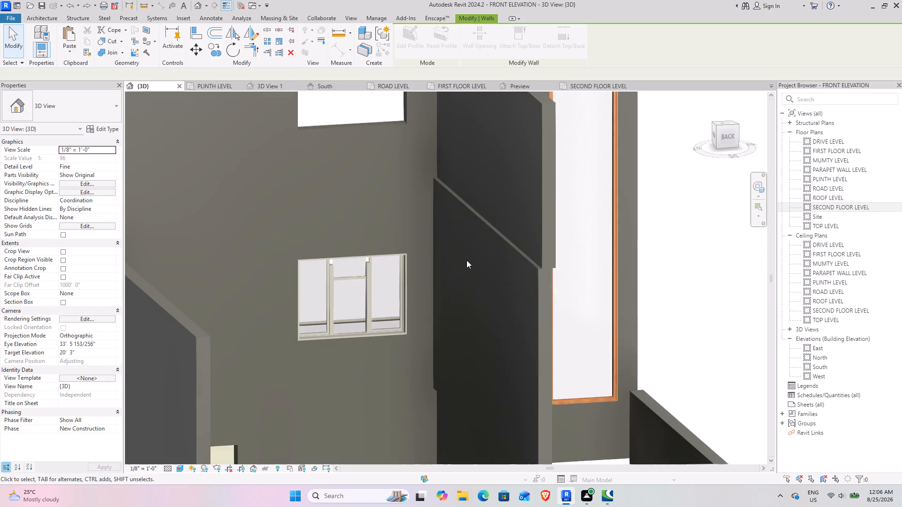
{"action": "left_click", "coordinate": [538, 290]}
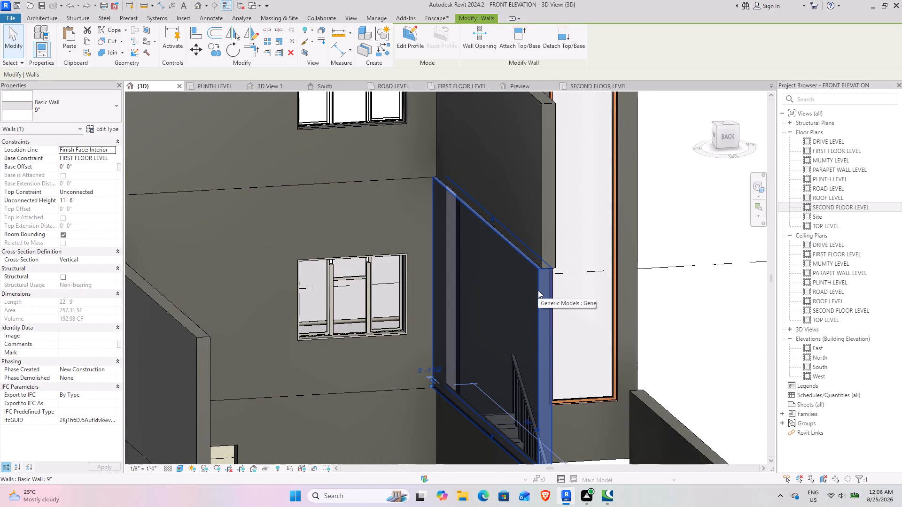
{"action": "key", "text": "Right"}
{"action": "key", "text": "Right"}
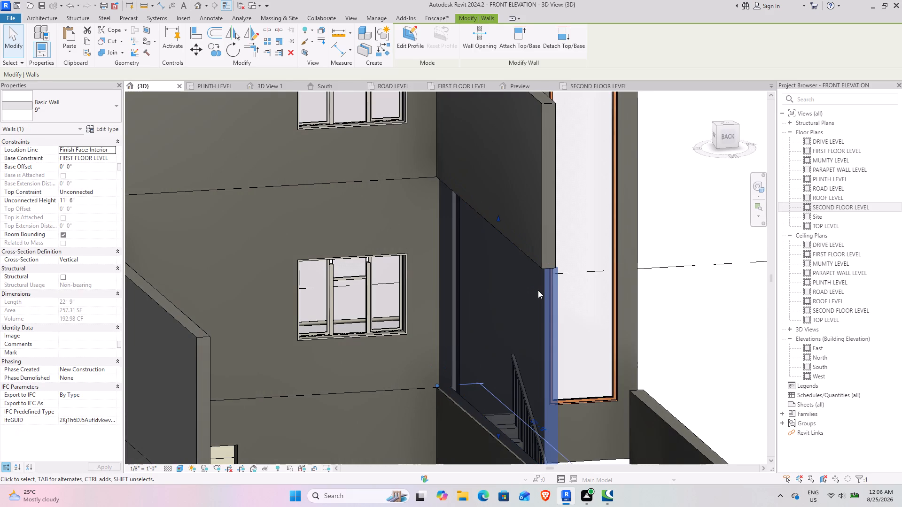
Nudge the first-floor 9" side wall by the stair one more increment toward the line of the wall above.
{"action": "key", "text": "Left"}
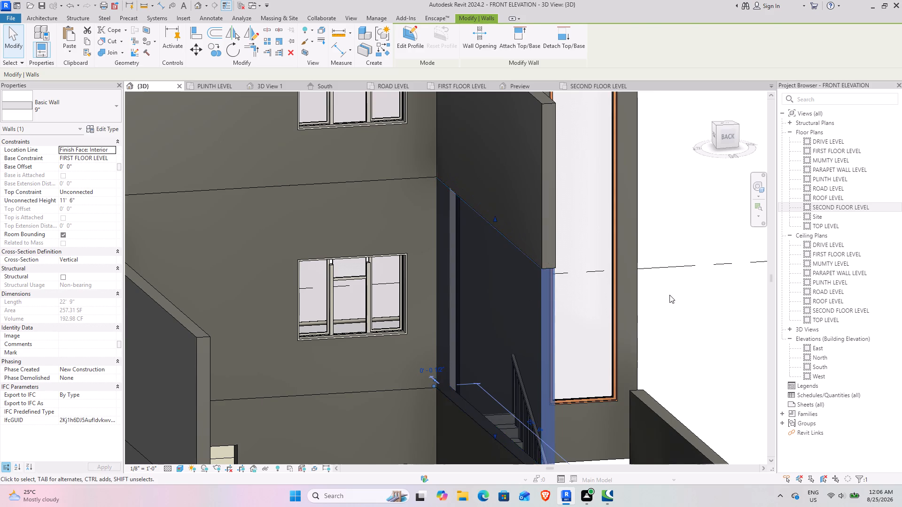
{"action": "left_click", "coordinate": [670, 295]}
Examine the gap between the tall orange-framed window's wall and the balcony facade from the front and side.
{"action": "scroll", "coordinate": [609, 290], "scroll_direction": "down", "scroll_amount": 3}
{"action": "middle_click_drag", "start_coordinate": [592, 290], "coordinate": [199, 231], "text": "shift"}
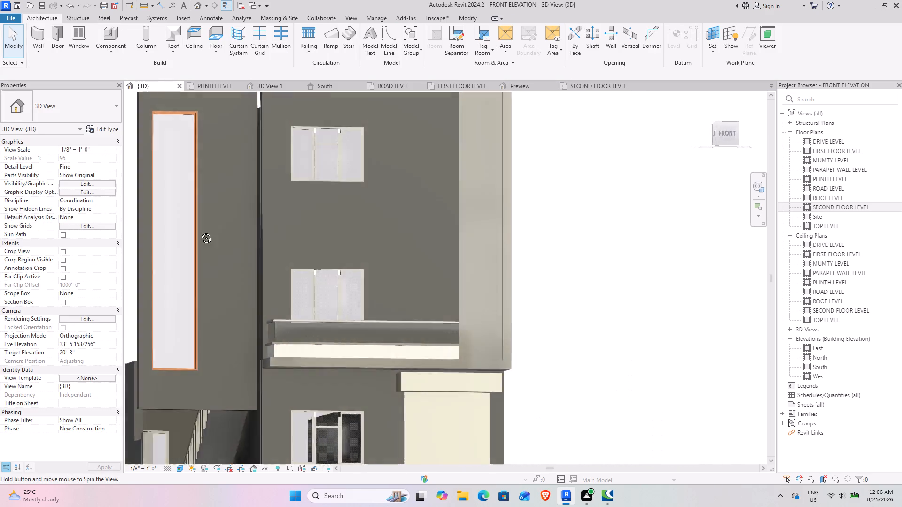
{"action": "middle_click_drag", "start_coordinate": [199, 231], "coordinate": [192, 252], "text": "shift"}
{"action": "middle_click_drag", "start_coordinate": [218, 217], "coordinate": [259, 216], "text": "shift"}
{"action": "middle_click_drag", "start_coordinate": [276, 205], "coordinate": [288, 198], "text": "shift"}
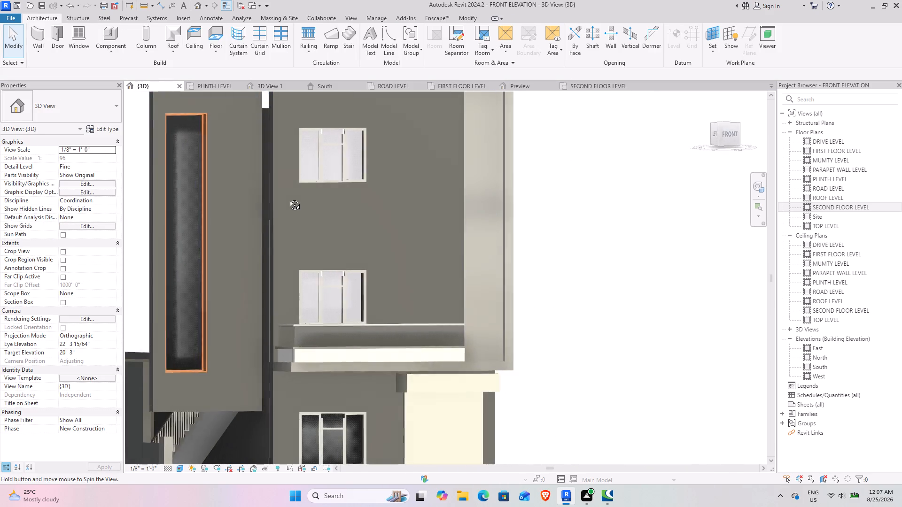
{"action": "middle_click_drag", "start_coordinate": [288, 198], "coordinate": [261, 235], "text": "shift"}
{"action": "left_click", "coordinate": [595, 323]}
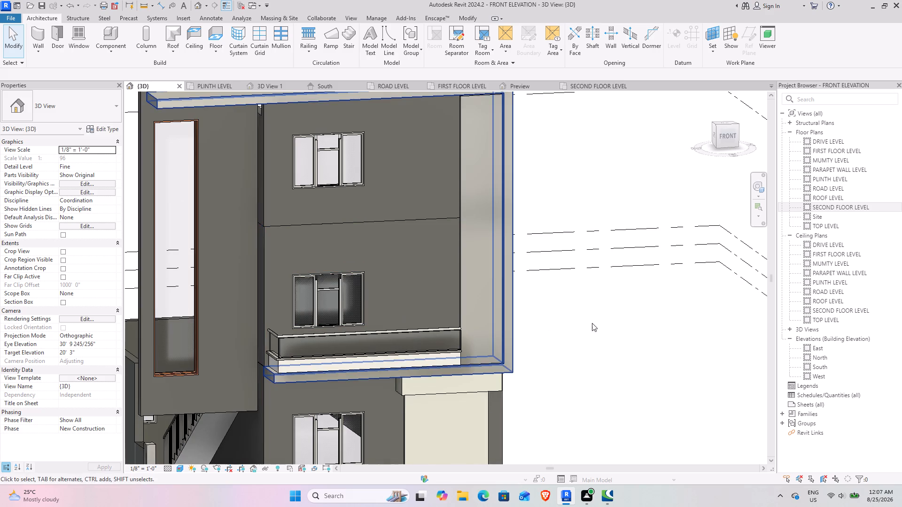
{"action": "scroll", "coordinate": [205, 268], "scroll_direction": "up", "scroll_amount": 4}
{"action": "scroll", "coordinate": [308, 200], "scroll_direction": "up", "scroll_amount": 3}
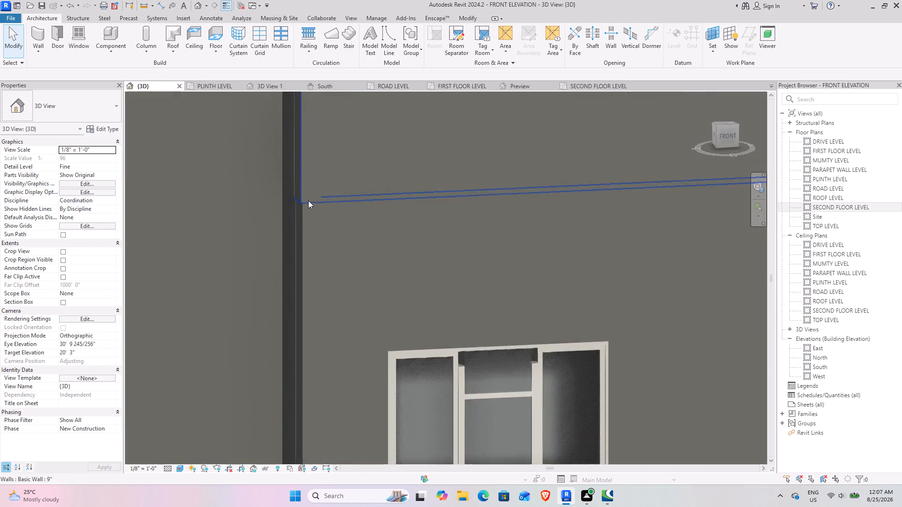
{"action": "scroll", "coordinate": [308, 200], "scroll_direction": "up", "scroll_amount": 5}
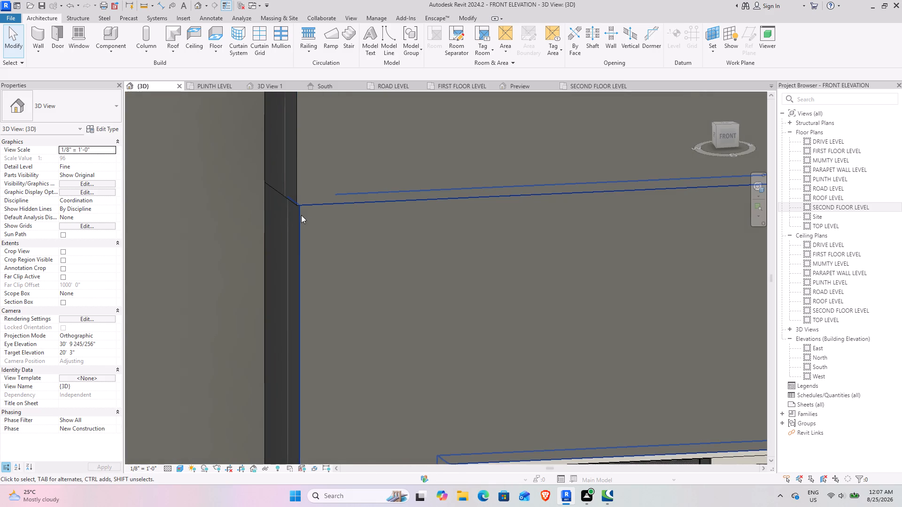
{"action": "scroll", "coordinate": [301, 215], "scroll_direction": "down", "scroll_amount": 8}
{"action": "middle_click_drag", "start_coordinate": [392, 289], "coordinate": [352, 257]}
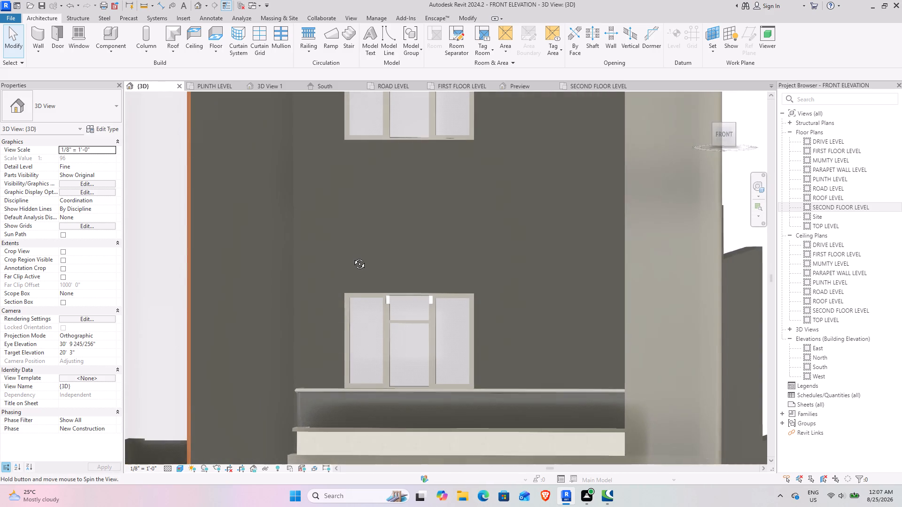
{"action": "middle_click_drag", "start_coordinate": [352, 257], "coordinate": [411, 289]}
{"action": "scroll", "coordinate": [273, 238], "scroll_direction": "down", "scroll_amount": 7}
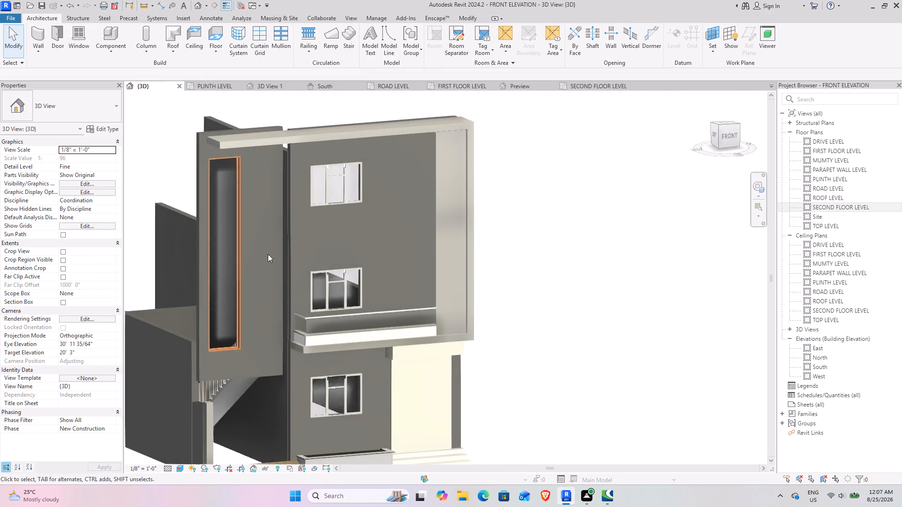
{"action": "middle_click_drag", "start_coordinate": [270, 254], "coordinate": [329, 257], "text": "shift"}
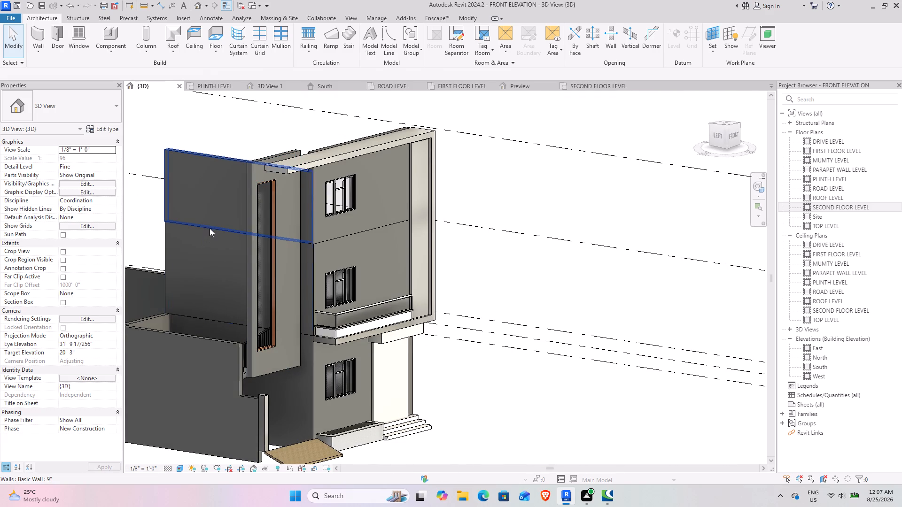
In the FIRST FLOOR LEVEL plan, align the stair-side face of the first-floor 9" side wall with the stair's edge.
{"action": "left_click", "coordinate": [209, 230]}
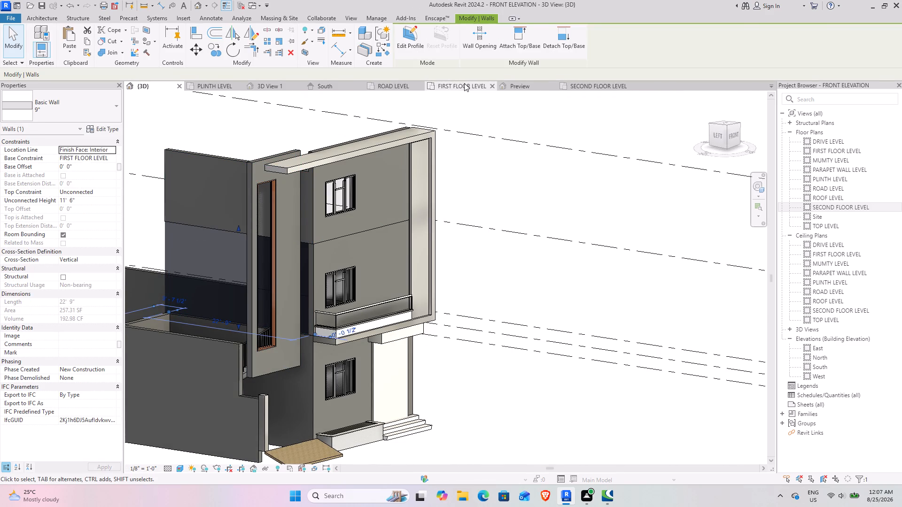
{"action": "left_click", "coordinate": [464, 83]}
{"action": "scroll", "coordinate": [430, 244], "scroll_direction": "down", "scroll_amount": 8}
{"action": "middle_click_drag", "start_coordinate": [440, 194], "coordinate": [414, 325]}
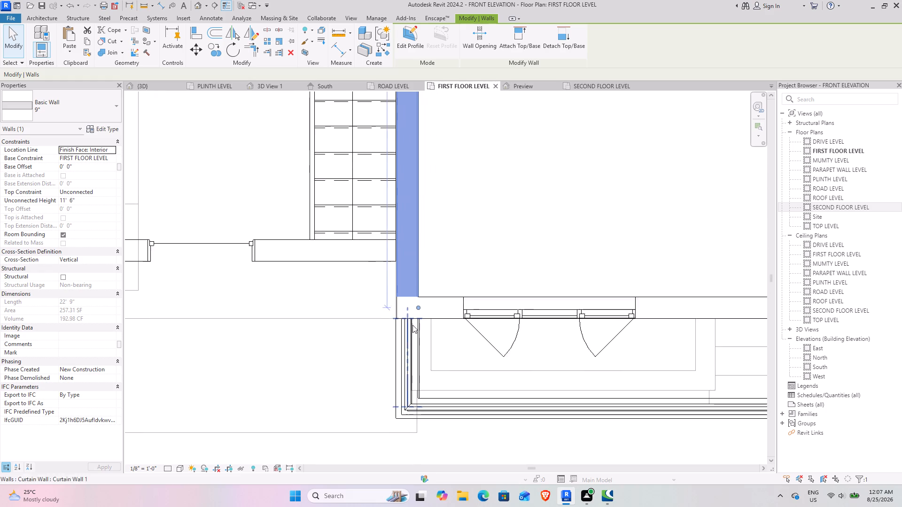
{"action": "scroll", "coordinate": [404, 233], "scroll_direction": "up", "scroll_amount": 11}
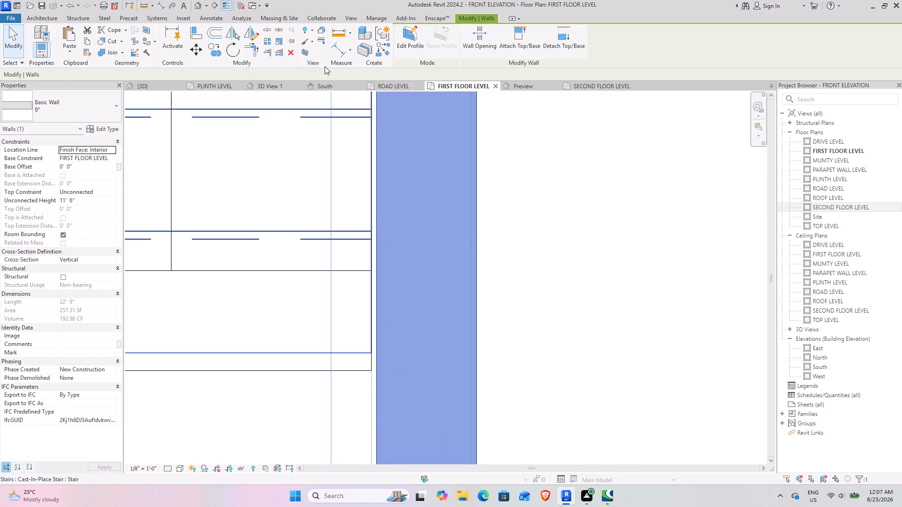
{"action": "left_click", "coordinate": [196, 33]}
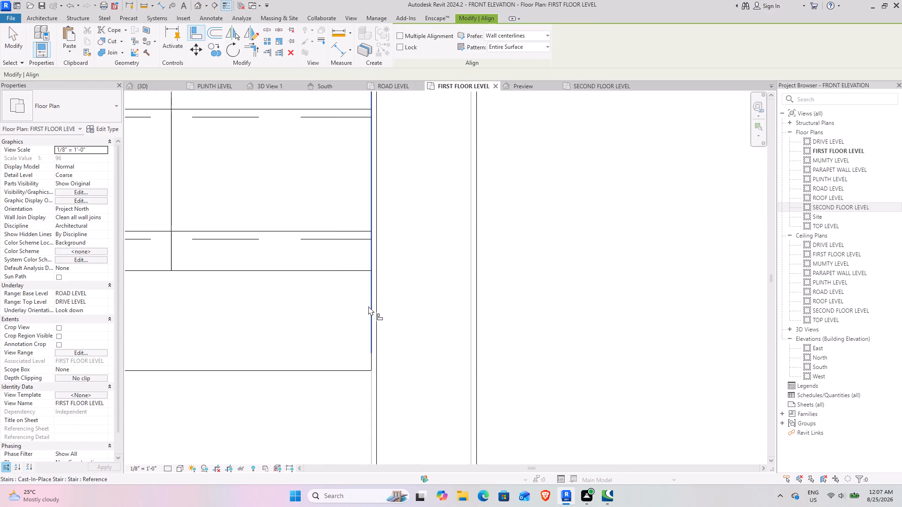
{"action": "left_click", "coordinate": [372, 313]}
{"action": "left_click", "coordinate": [377, 316]}
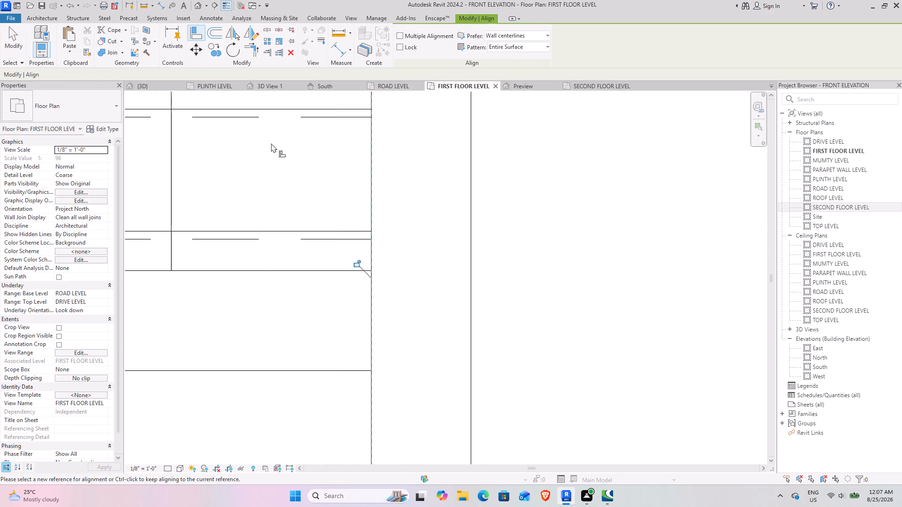
In the {3D} view, stretch the top of the second-floor 9" side wall by the stair slightly upward.
{"action": "left_click", "coordinate": [141, 87]}
{"action": "left_click", "coordinate": [493, 367]}
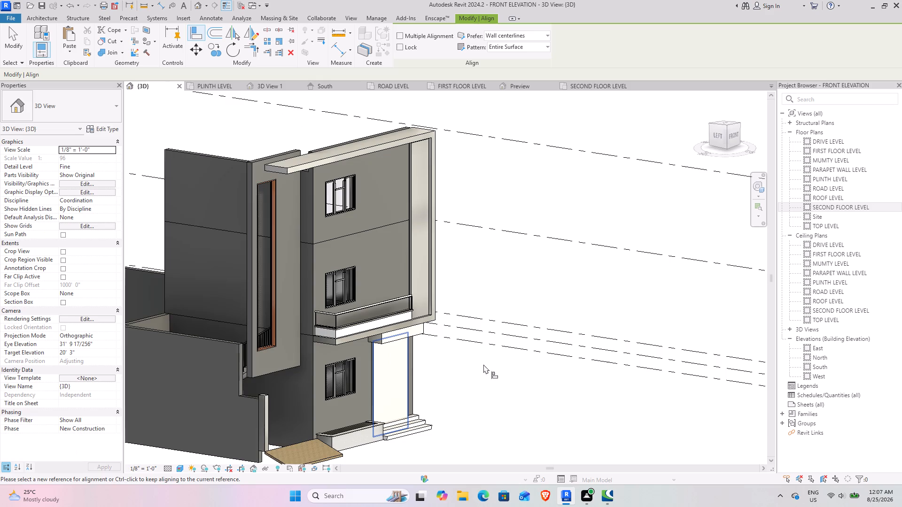
{"action": "middle_click_drag", "start_coordinate": [396, 333], "coordinate": [302, 358], "text": "shift"}
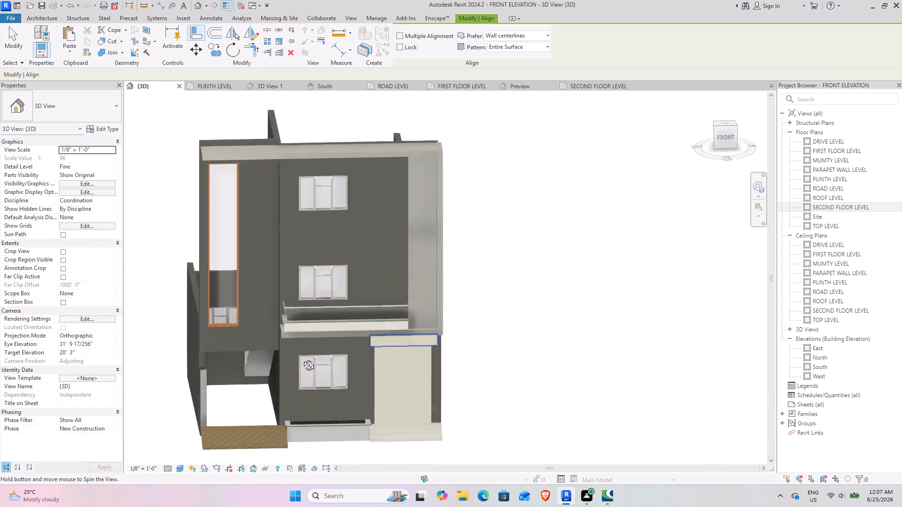
{"action": "middle_click_drag", "start_coordinate": [302, 358], "coordinate": [483, 377], "text": "shift"}
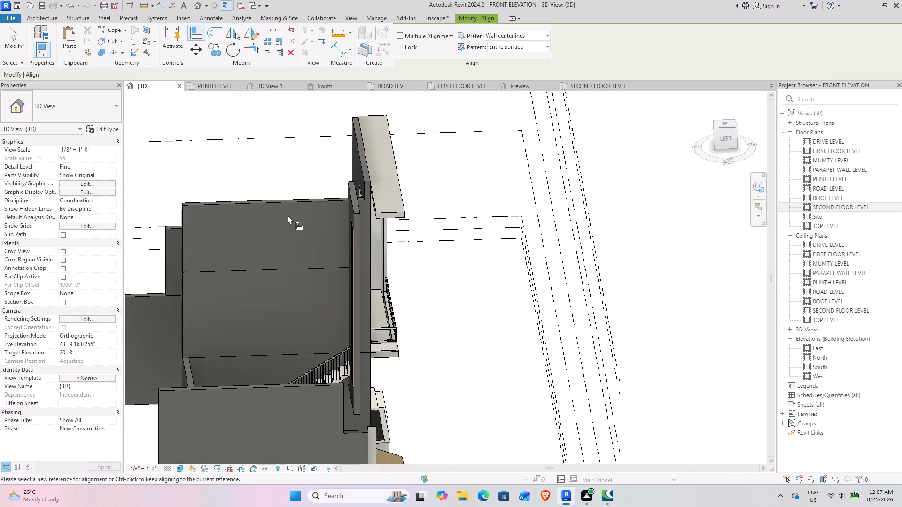
{"action": "left_click", "coordinate": [288, 200]}
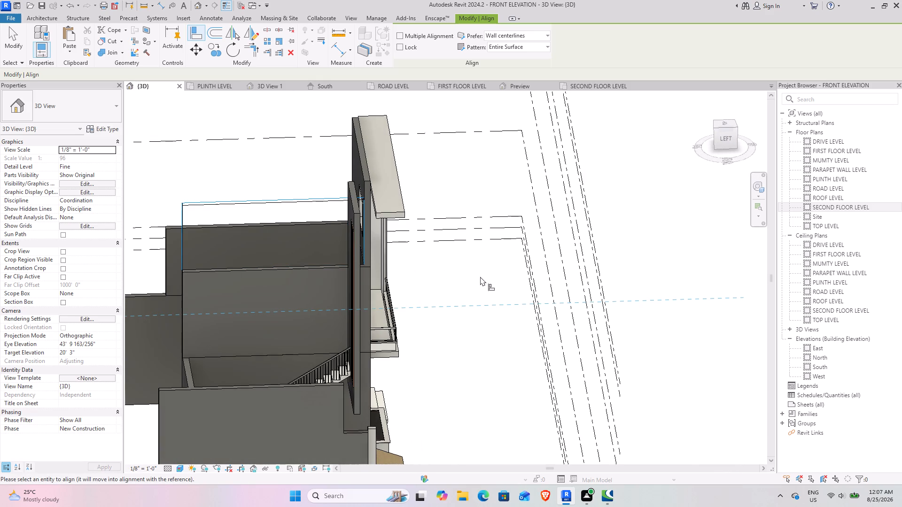
{"action": "key", "text": "Escape"}
{"action": "key", "text": "Escape"}
{"action": "left_click", "coordinate": [297, 205]}
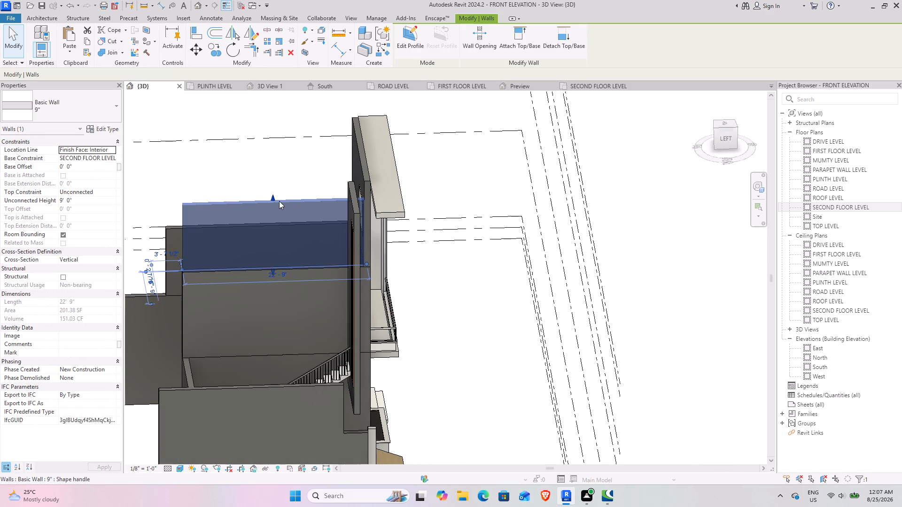
{"action": "left_click_drag", "start_coordinate": [271, 196], "coordinate": [272, 196]}
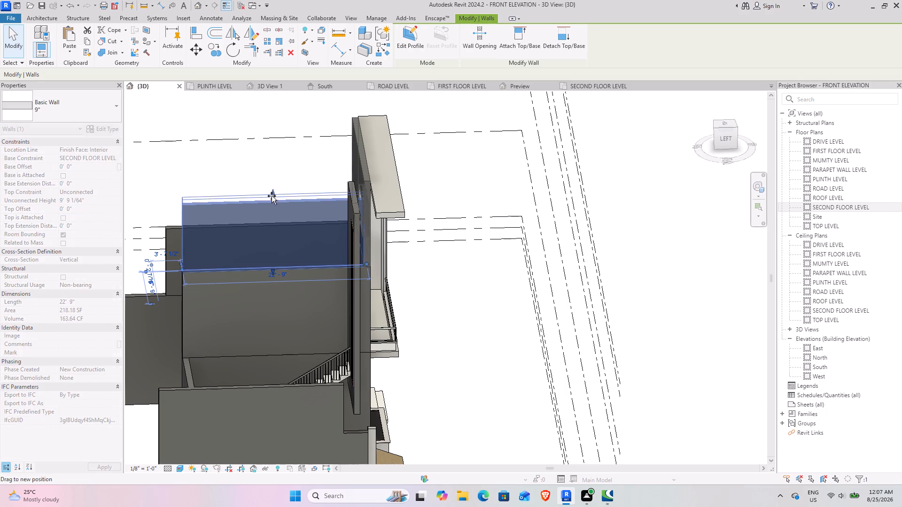
{"action": "left_click_drag", "start_coordinate": [272, 196], "coordinate": [272, 190]}
{"action": "left_click", "coordinate": [440, 256]}
Examine the whole facade and the joint beside the tall orange-framed window from the front.
{"action": "scroll", "coordinate": [442, 258], "scroll_direction": "down", "scroll_amount": 2}
{"action": "middle_click_drag", "start_coordinate": [436, 260], "coordinate": [385, 246], "text": "shift"}
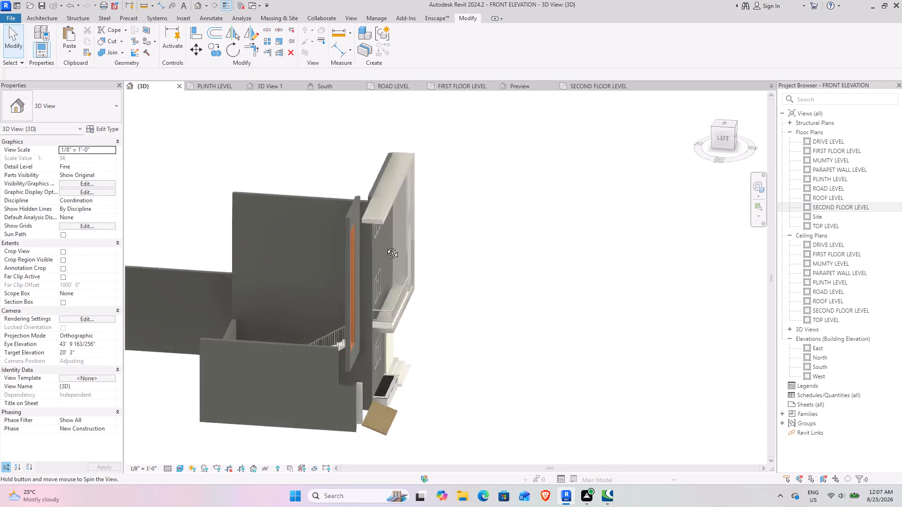
{"action": "middle_click_drag", "start_coordinate": [385, 246], "coordinate": [225, 175], "text": "shift"}
{"action": "middle_click_drag", "start_coordinate": [315, 208], "coordinate": [302, 256], "text": "shift"}
{"action": "middle_click_drag", "start_coordinate": [323, 248], "coordinate": [355, 233]}
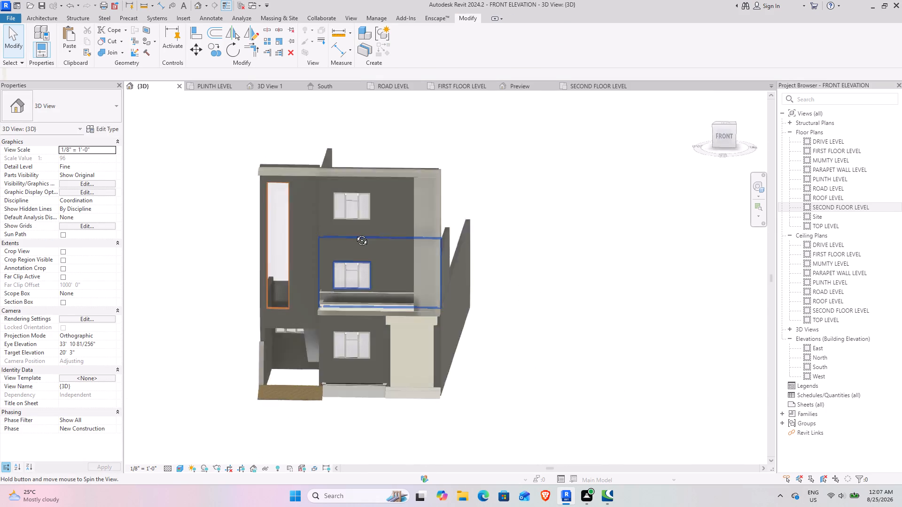
{"action": "middle_click_drag", "start_coordinate": [355, 233], "coordinate": [351, 289]}
{"action": "scroll", "coordinate": [344, 233], "scroll_direction": "up", "scroll_amount": 2}
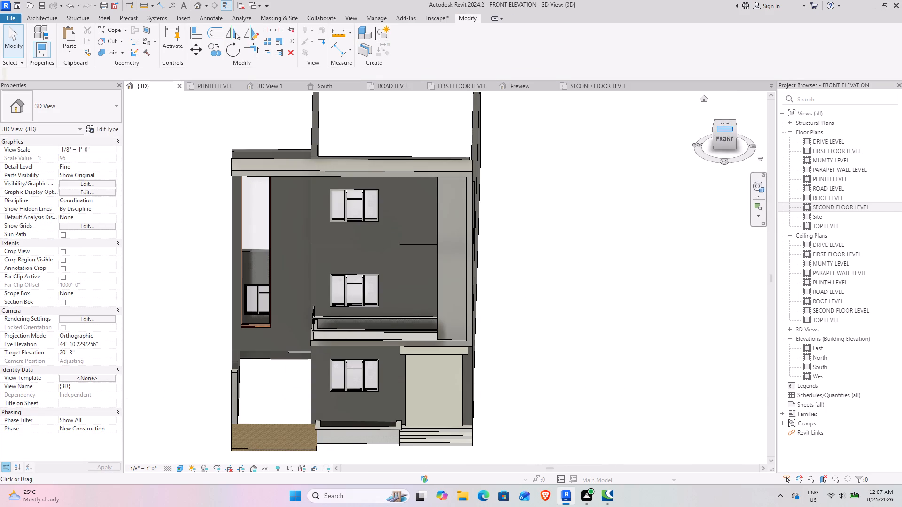
{"action": "left_click_drag", "start_coordinate": [729, 129], "coordinate": [726, 103]}
{"action": "scroll", "coordinate": [332, 221], "scroll_direction": "up", "scroll_amount": 2}
{"action": "middle_click_drag", "start_coordinate": [331, 220], "coordinate": [385, 220]}
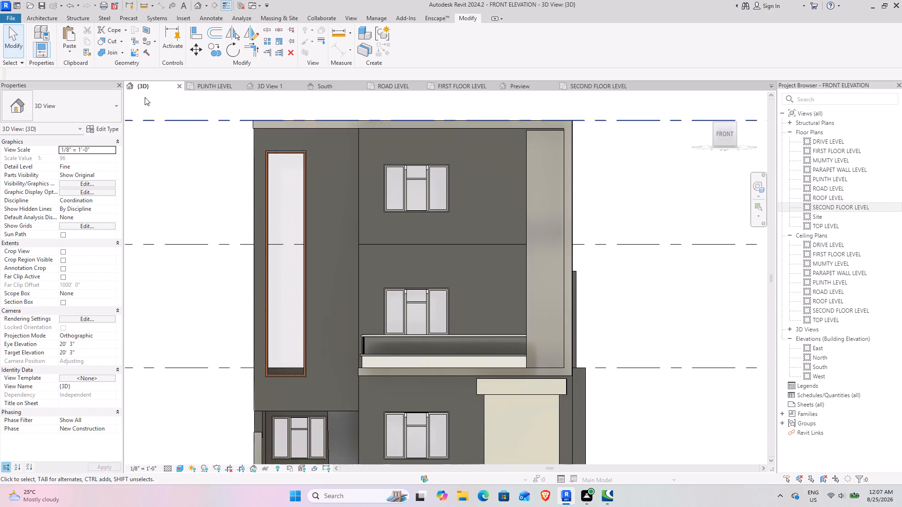
Create an in-place model component in the Generic Models category with the default name.
{"action": "left_click", "coordinate": [31, 16]}
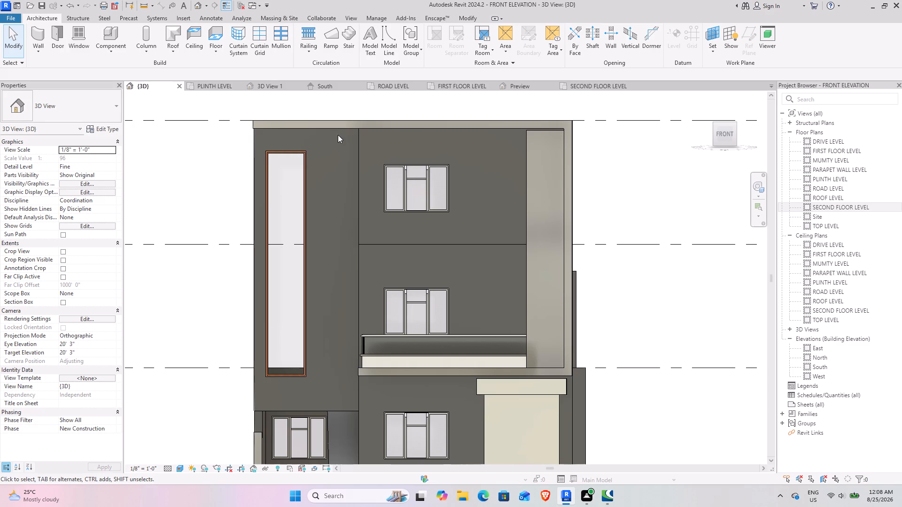
{"action": "left_click", "coordinate": [118, 48]}
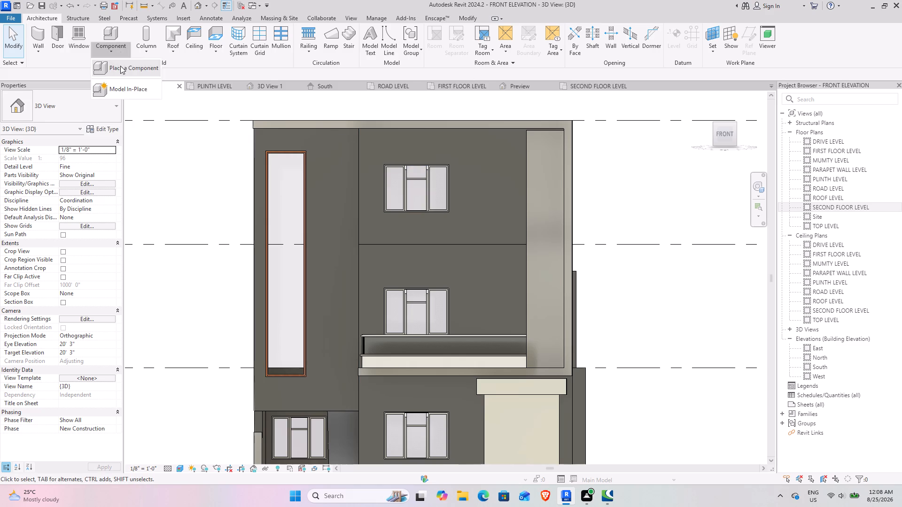
{"action": "left_click", "coordinate": [122, 84]}
{"action": "left_click", "coordinate": [410, 202]}
{"action": "key", "text": "g"}
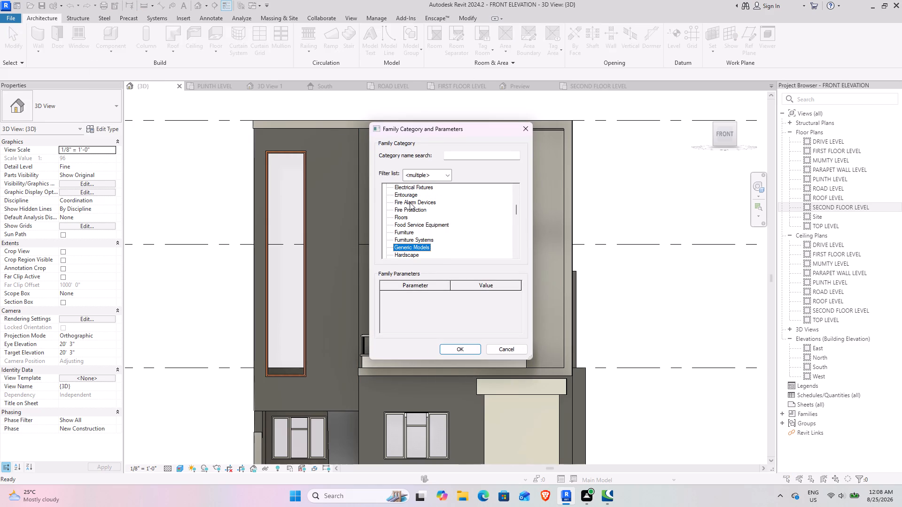
{"action": "left_click", "coordinate": [457, 347]}
{"action": "left_click", "coordinate": [446, 263]}
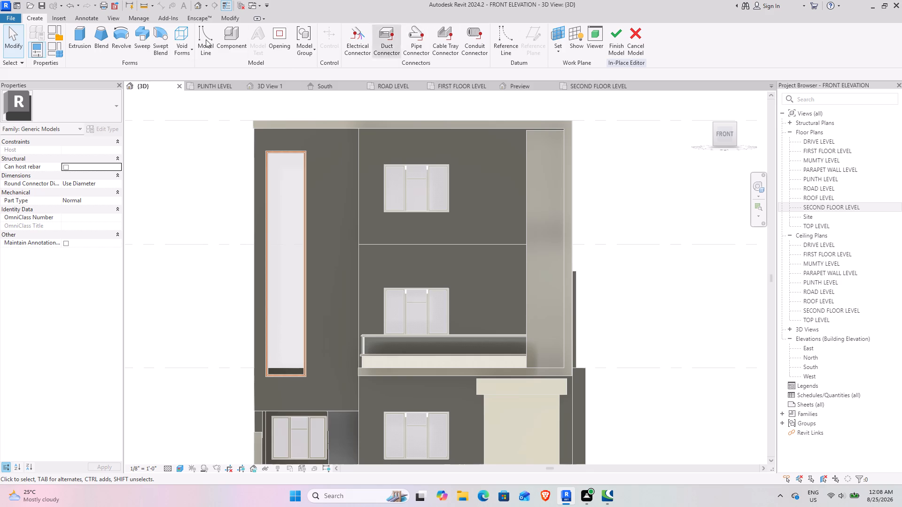
Start an extrusion and set its work plane to the front face of the second-floor 9" wall.
{"action": "left_click", "coordinate": [87, 39]}
{"action": "left_click", "coordinate": [430, 50]}
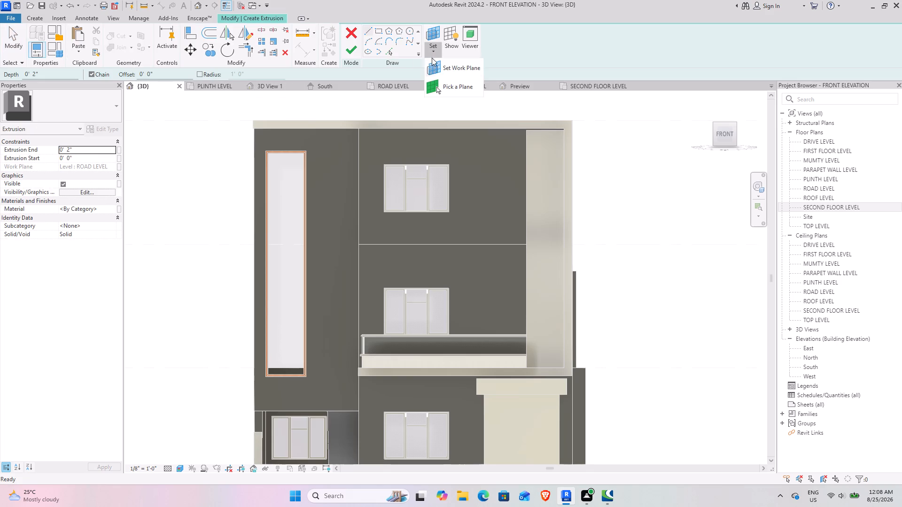
{"action": "left_click", "coordinate": [436, 83]}
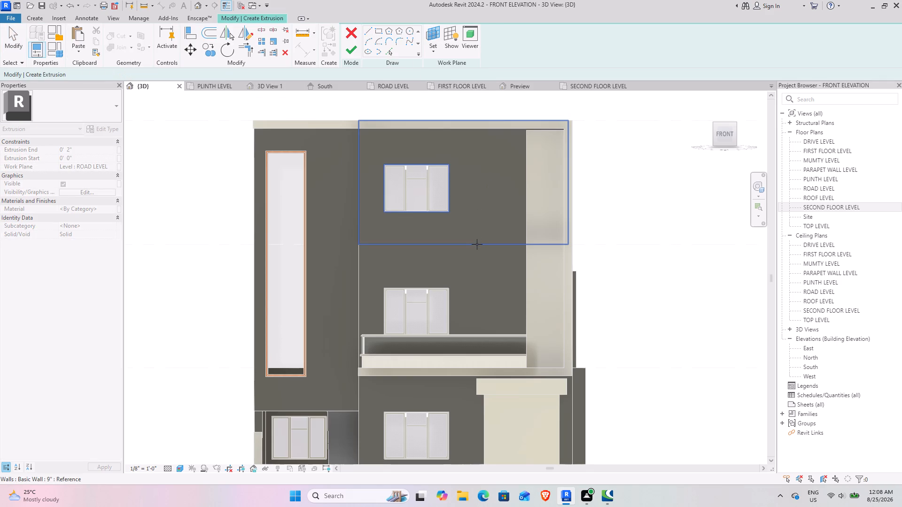
{"action": "left_click", "coordinate": [477, 244]}
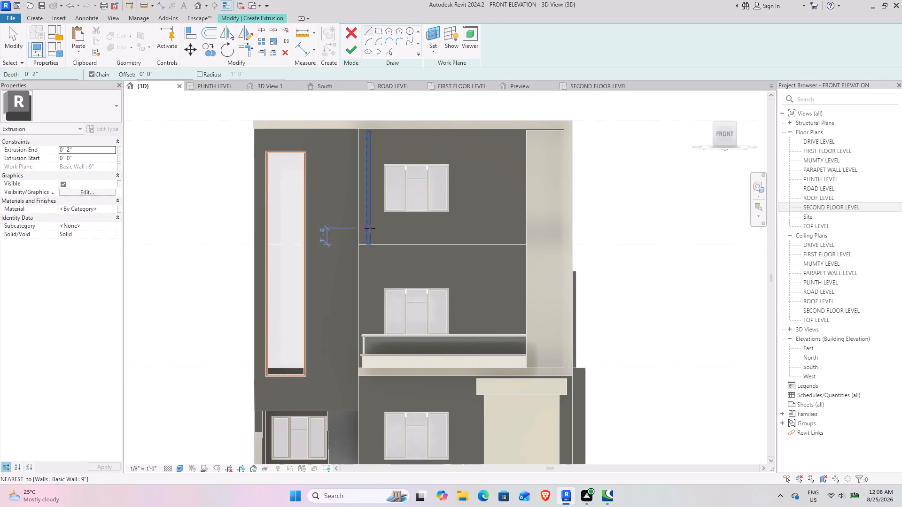
Sketch a band rectangle about 15'-7 1/2" long and 10" high below the second-floor line, from the wall corner to the beige column.
{"action": "scroll", "coordinate": [367, 230], "scroll_direction": "up", "scroll_amount": 7}
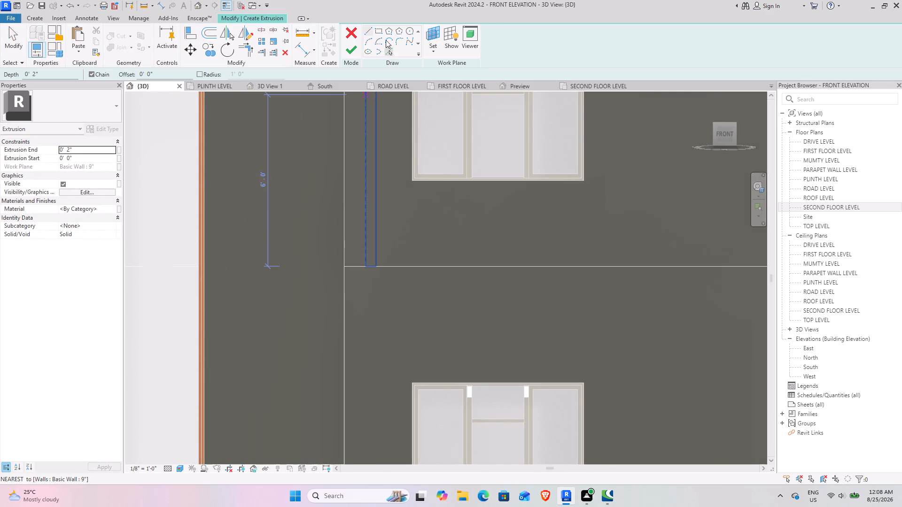
{"action": "left_click", "coordinate": [379, 28]}
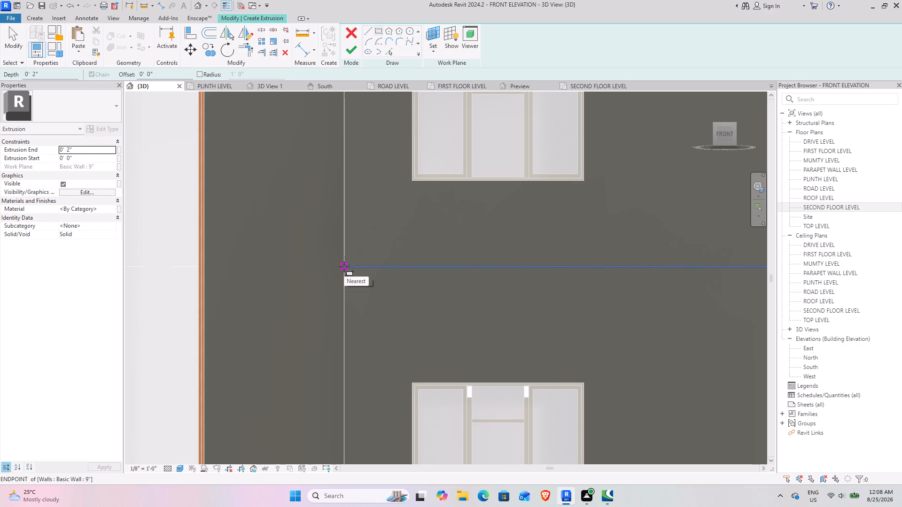
{"action": "left_click", "coordinate": [344, 266]}
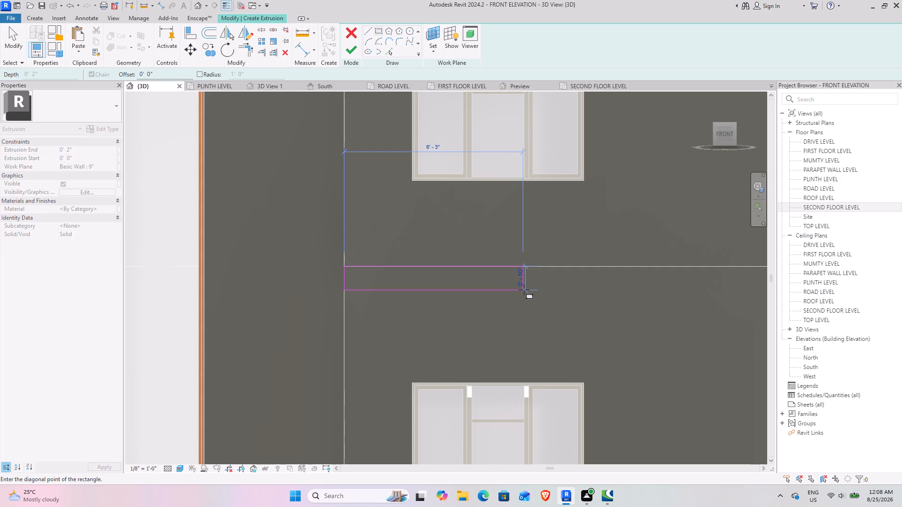
{"action": "scroll", "coordinate": [524, 290], "scroll_direction": "down", "scroll_amount": 2}
{"action": "middle_click_drag", "start_coordinate": [522, 289], "coordinate": [387, 296]}
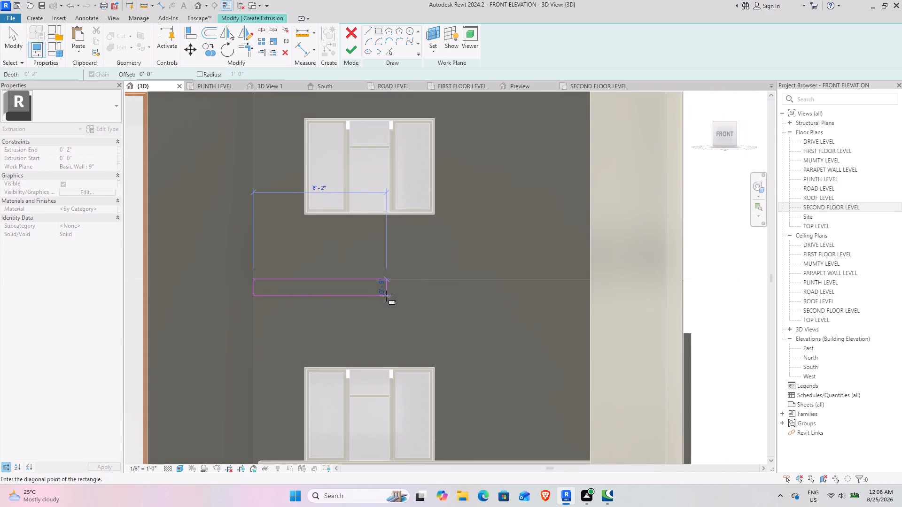
{"action": "left_click", "coordinate": [589, 297]}
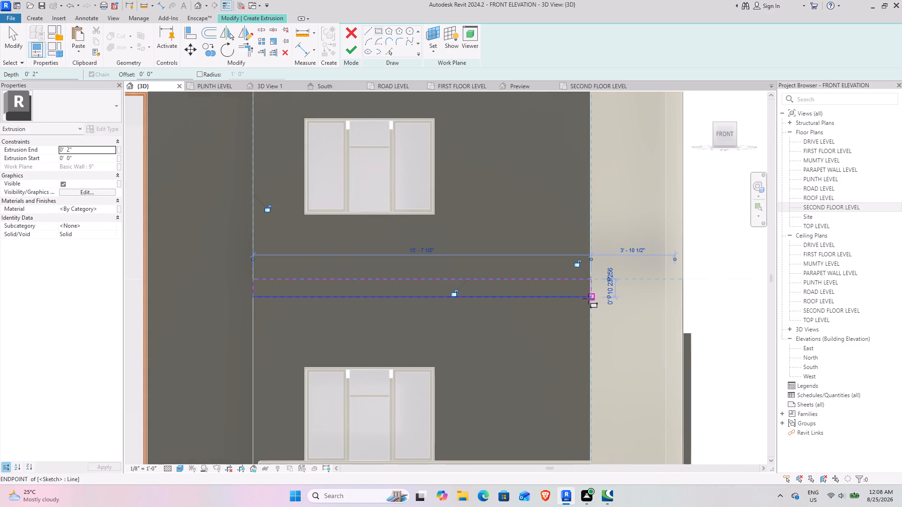
{"action": "key", "text": "Escape"}
{"action": "key", "text": "Escape"}
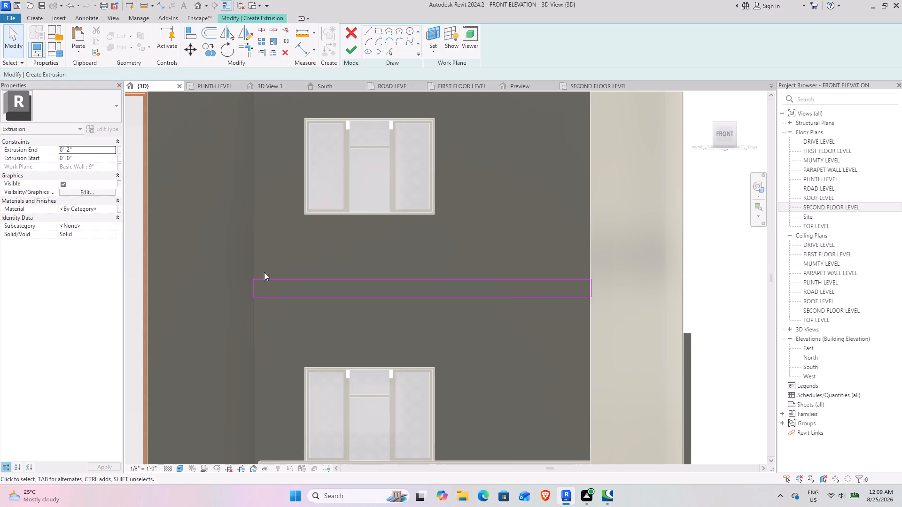
Set the height of the band rectangle to 9" by moving its lower line.
{"action": "left_click", "coordinate": [271, 294]}
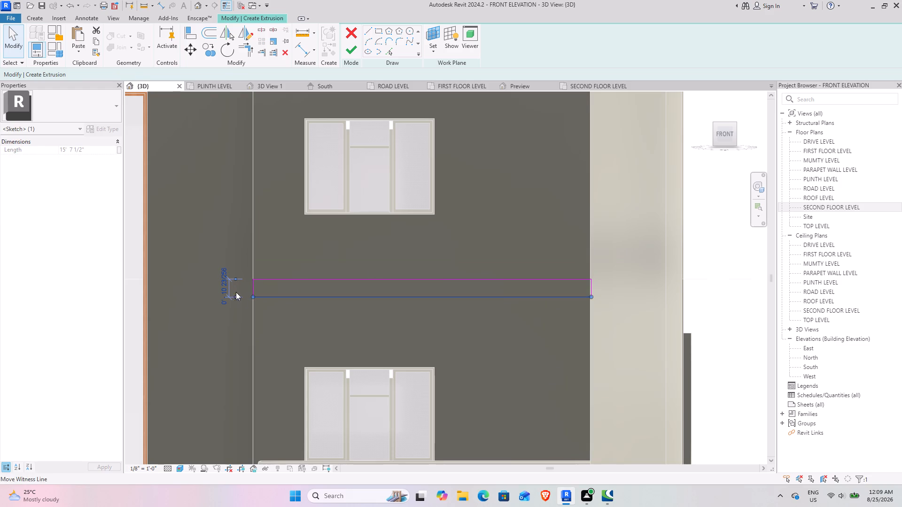
{"action": "left_click", "coordinate": [223, 284]}
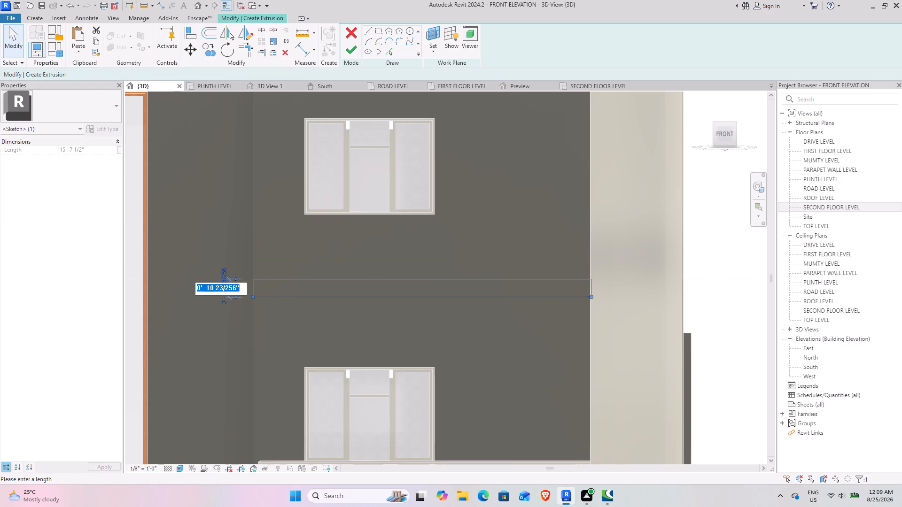
{"action": "type", "text": "9\""}
{"action": "key", "text": "Return"}
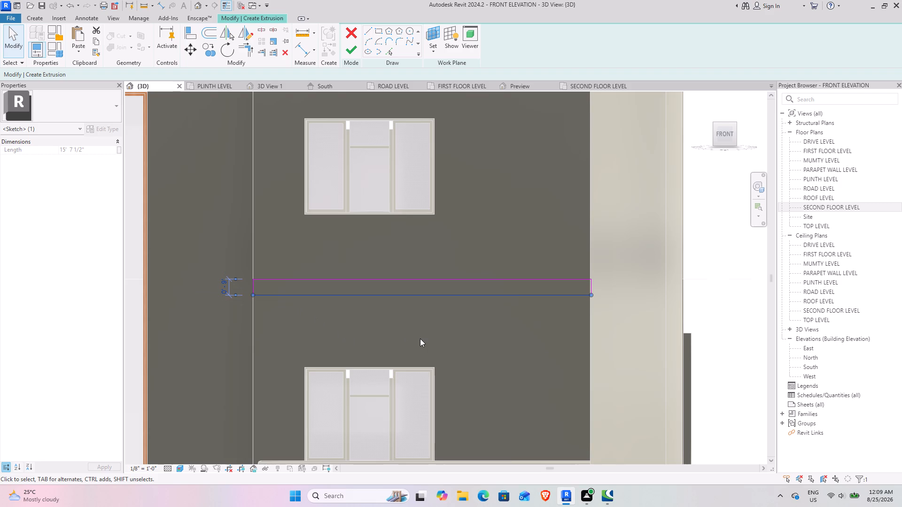
{"action": "left_click", "coordinate": [493, 332]}
Move the rectangle's short end line beside the beige column back to the dark wall's edge.
{"action": "scroll", "coordinate": [586, 265], "scroll_direction": "up", "scroll_amount": 5}
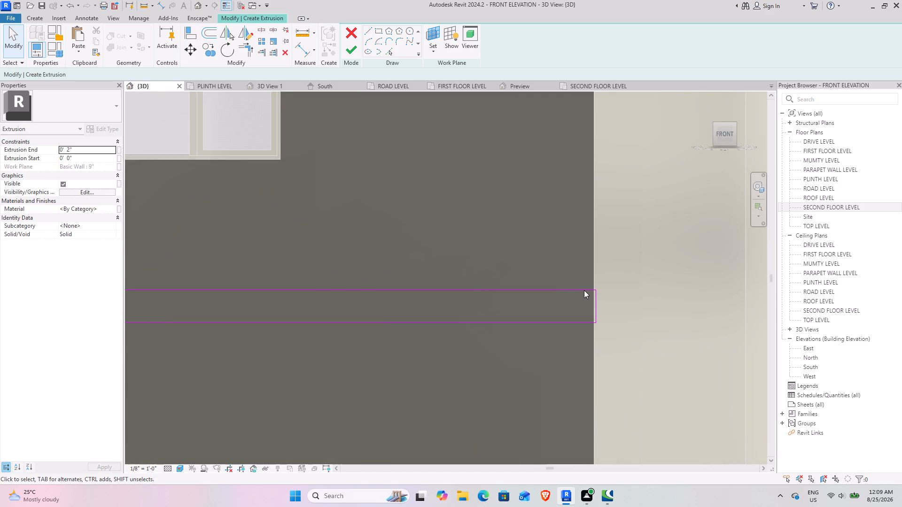
{"action": "left_click", "coordinate": [584, 290]}
{"action": "left_click", "coordinate": [568, 339]}
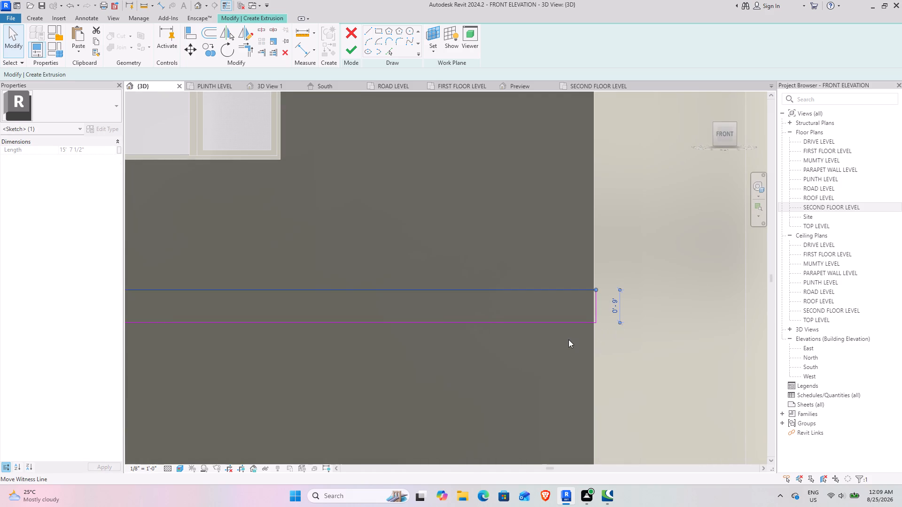
{"action": "left_click", "coordinate": [568, 325]}
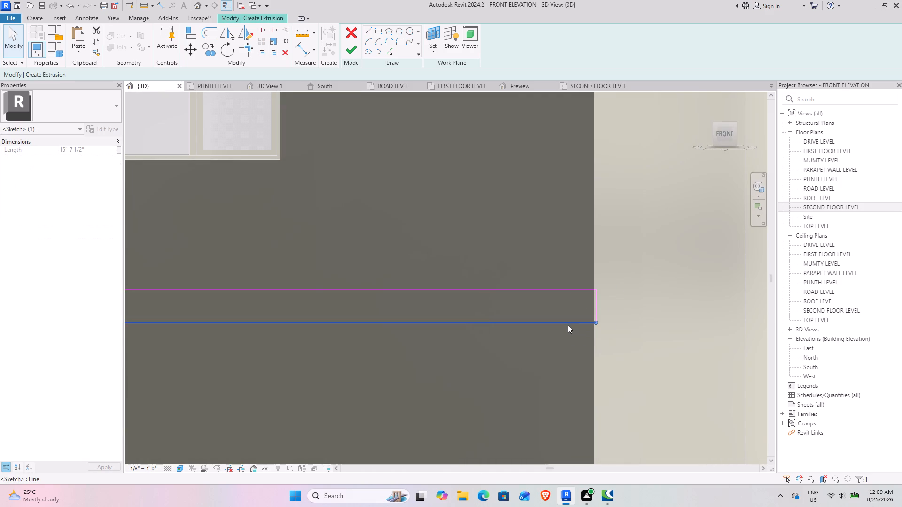
{"action": "left_click", "coordinate": [565, 367]}
{"action": "scroll", "coordinate": [562, 349], "scroll_direction": "down", "scroll_amount": 2}
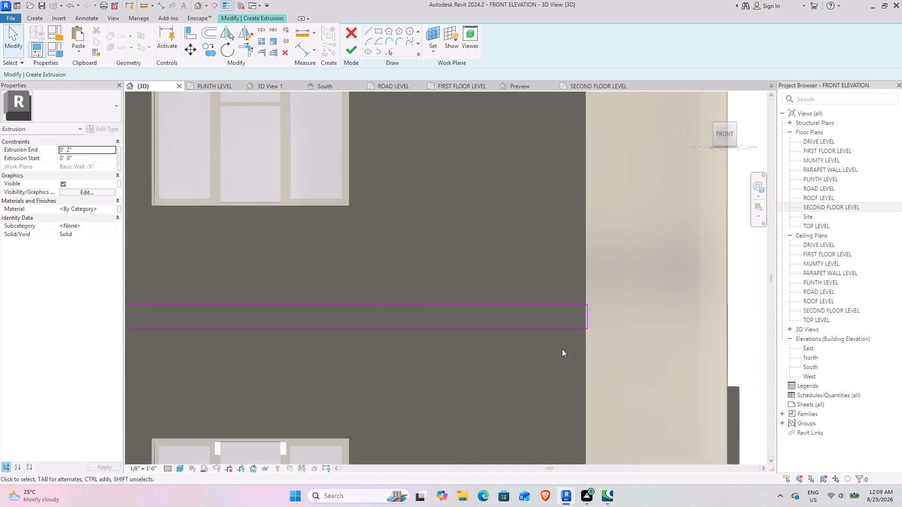
{"action": "middle_click_drag", "start_coordinate": [563, 346], "coordinate": [445, 352]}
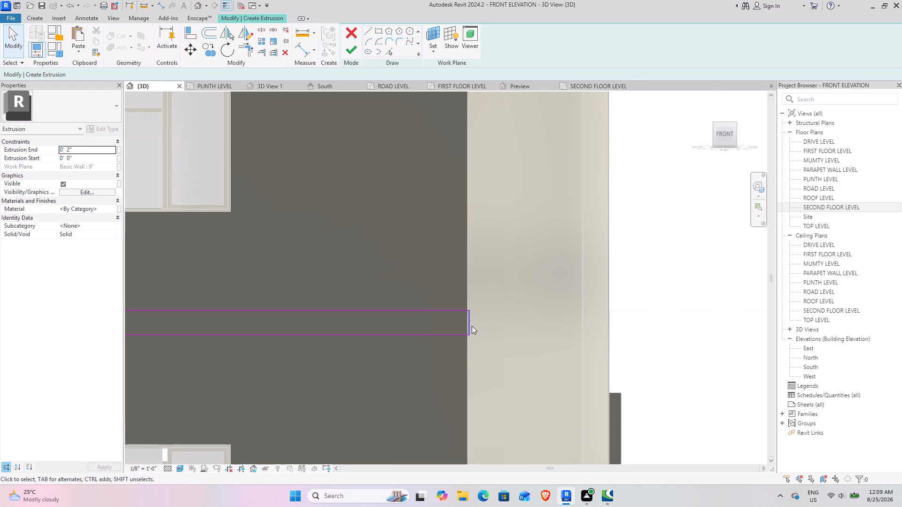
{"action": "scroll", "coordinate": [465, 321], "scroll_direction": "up", "scroll_amount": 6}
{"action": "left_click_drag", "start_coordinate": [475, 319], "coordinate": [471, 318]}
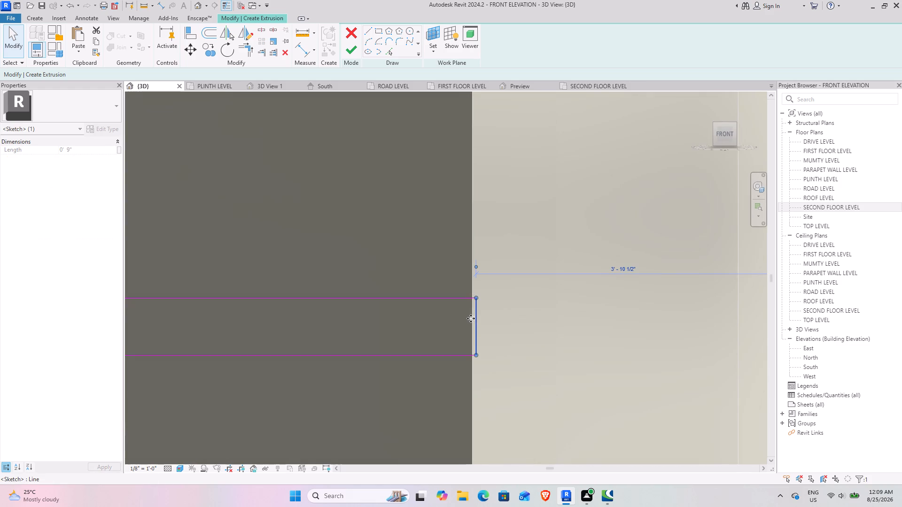
{"action": "left_click_drag", "start_coordinate": [471, 318], "coordinate": [469, 318]}
{"action": "left_click_drag", "start_coordinate": [477, 319], "coordinate": [464, 320]}
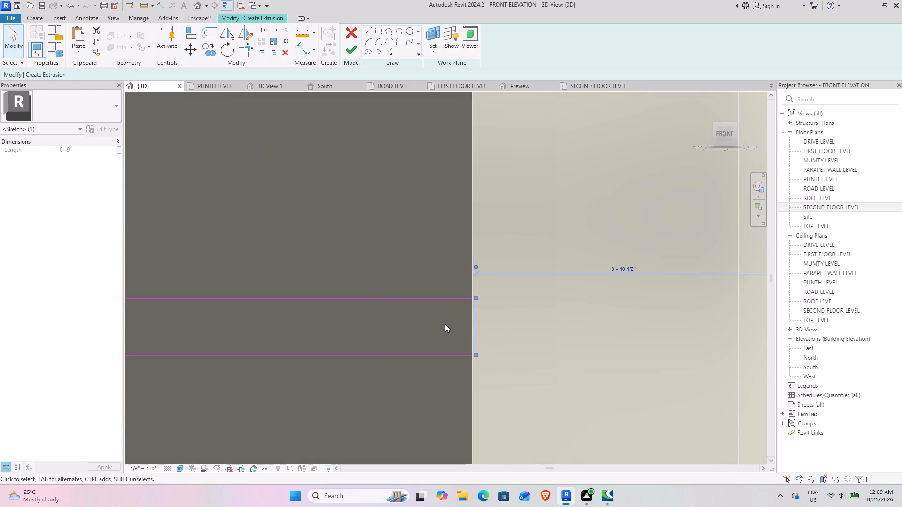
{"action": "left_click", "coordinate": [445, 324]}
{"action": "left_click", "coordinate": [479, 326]}
{"action": "left_click_drag", "start_coordinate": [476, 323], "coordinate": [460, 322]}
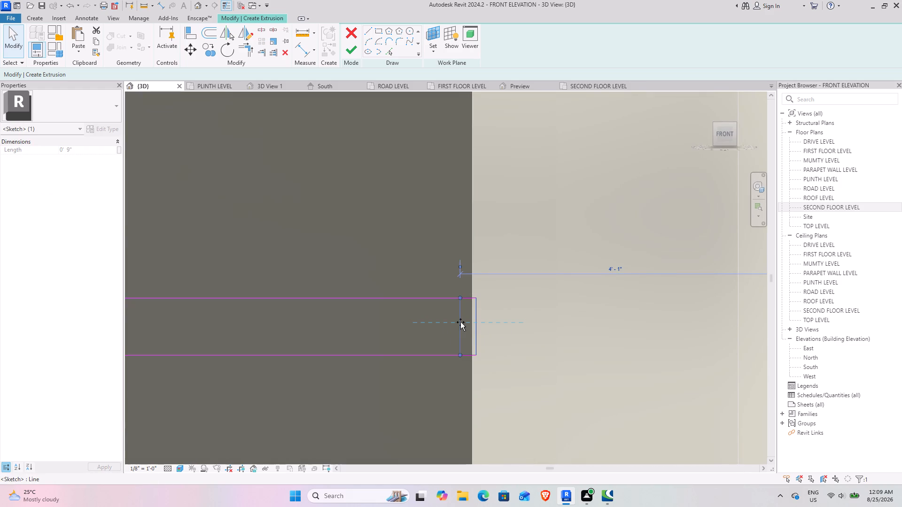
{"action": "left_click_drag", "start_coordinate": [460, 322], "coordinate": [471, 322]}
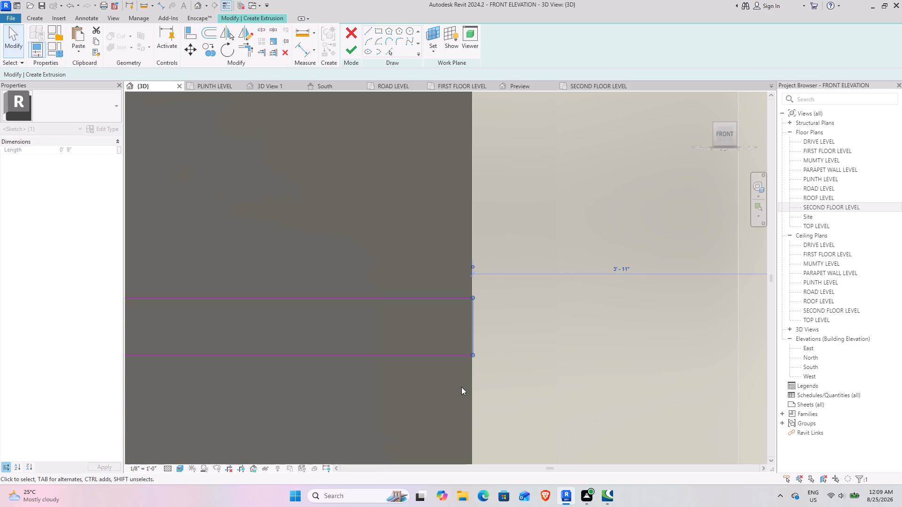
{"action": "left_click", "coordinate": [461, 387]}
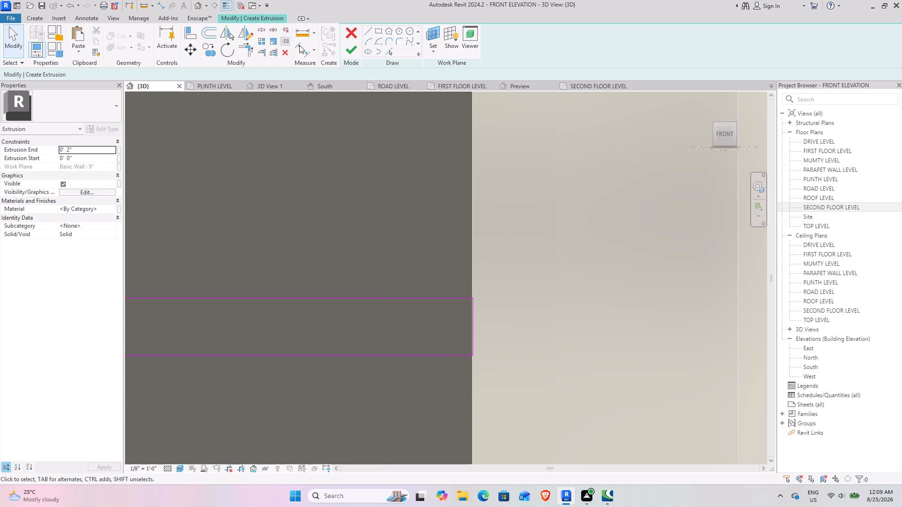
Draw three lines extending the band's end 9" onto the beige column, with a 9" vertical side.
{"action": "left_click", "coordinate": [372, 35]}
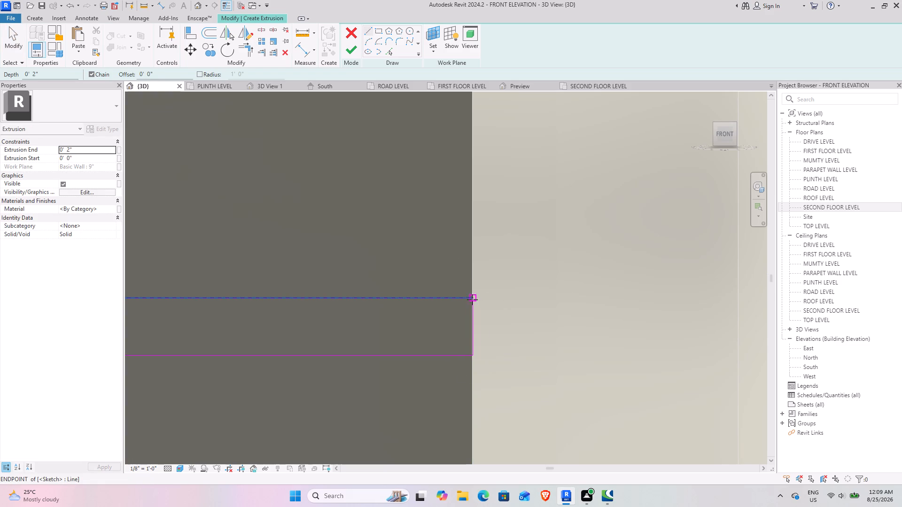
{"action": "left_click", "coordinate": [471, 298]}
{"action": "type", "text": "9\""}
{"action": "key", "text": "Return"}
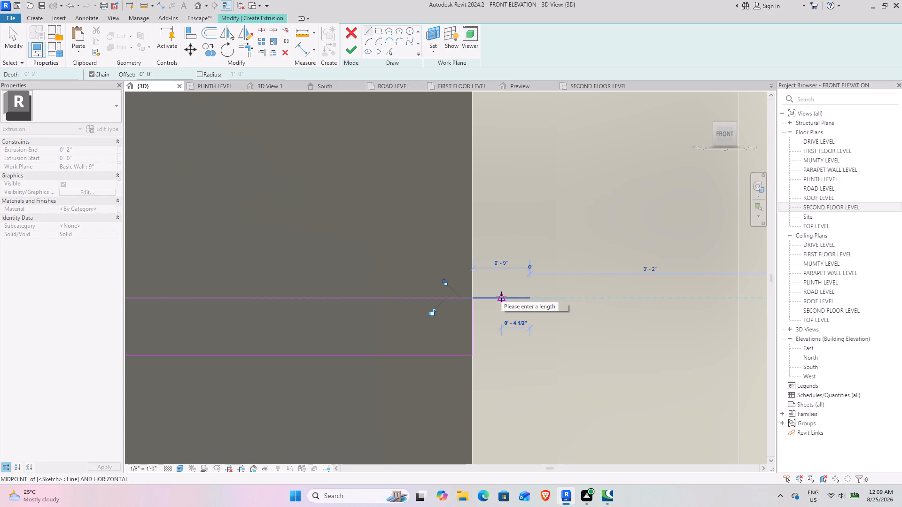
{"action": "left_click", "coordinate": [530, 352]}
{"action": "left_click", "coordinate": [473, 358]}
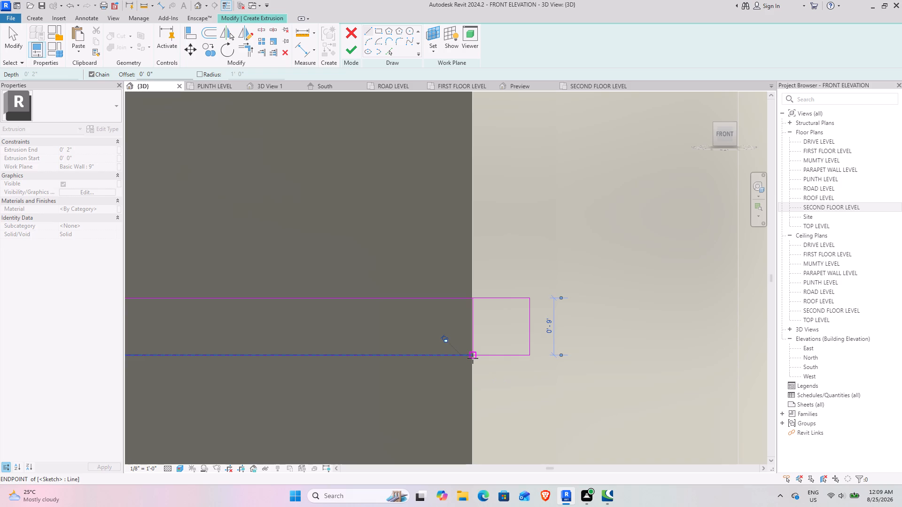
{"action": "key", "text": "Escape"}
{"action": "key", "text": "Escape"}
Undo the extension's lower line and delete its outer vertical line.
{"action": "left_click", "coordinate": [474, 337]}
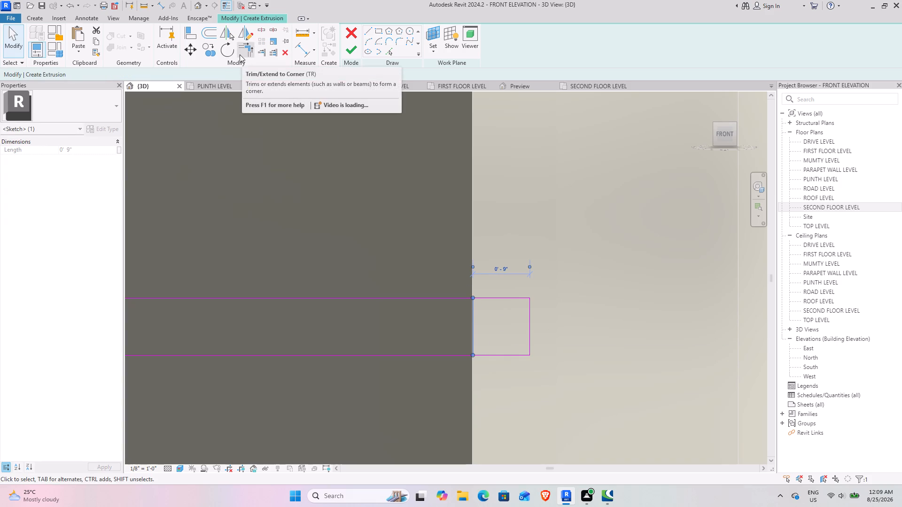
{"action": "key", "text": "Escape"}
{"action": "key", "text": "Escape"}
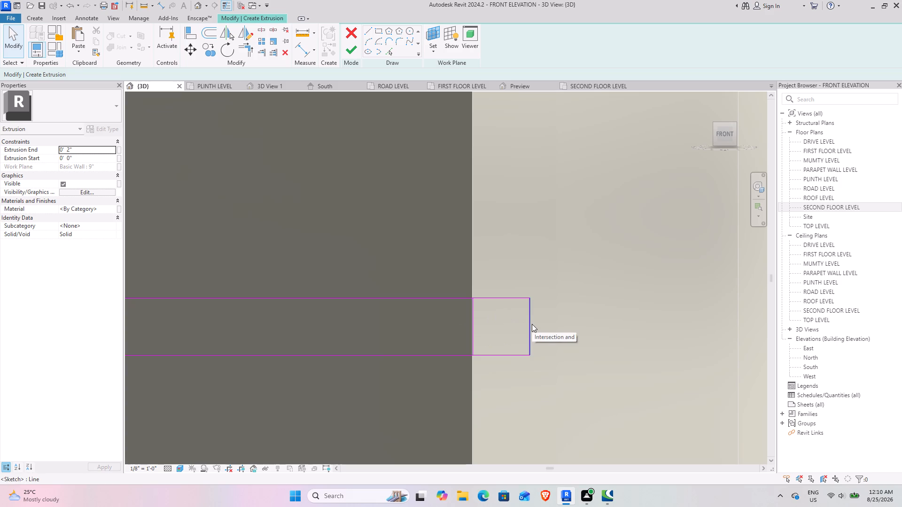
{"action": "key", "text": "ctrl+z"}
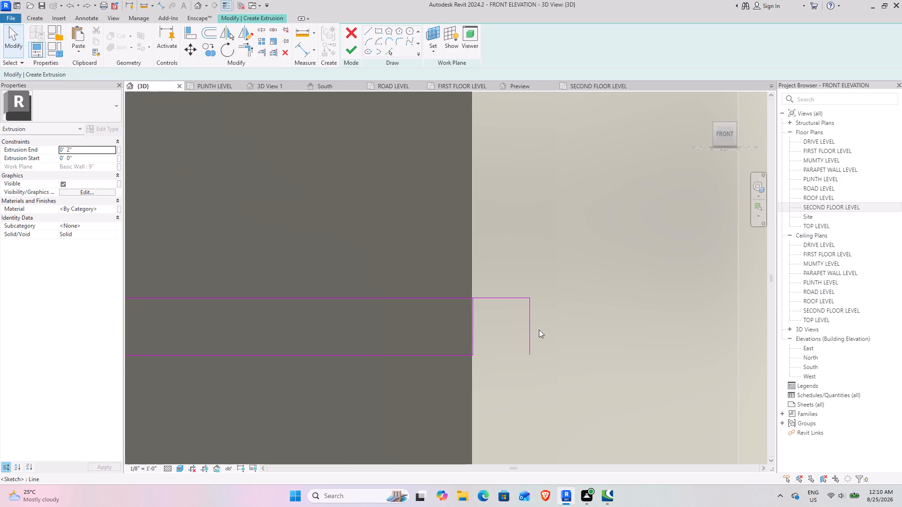
{"action": "left_click", "coordinate": [470, 317]}
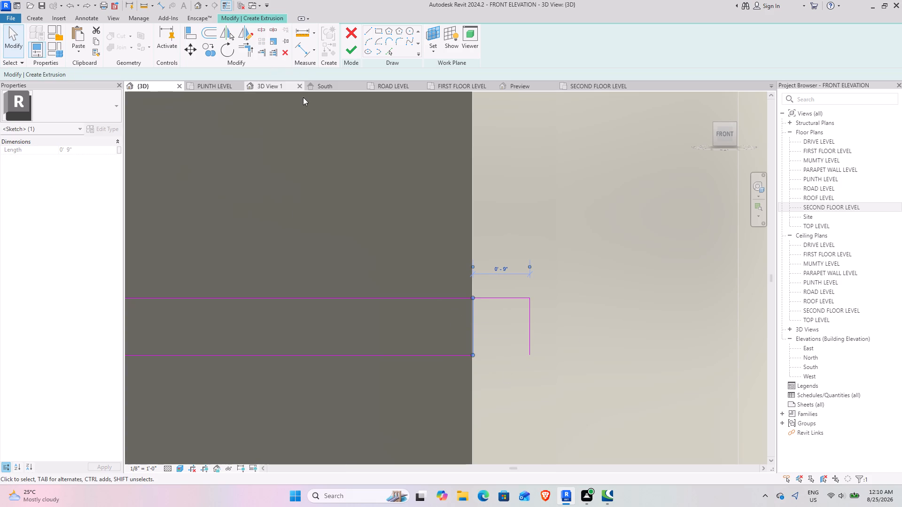
{"action": "left_click", "coordinate": [444, 325]}
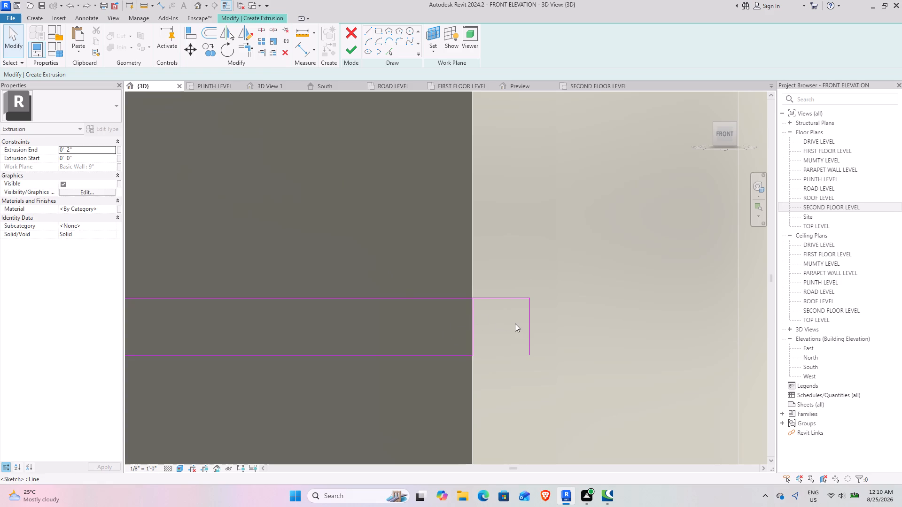
{"action": "left_click", "coordinate": [527, 323]}
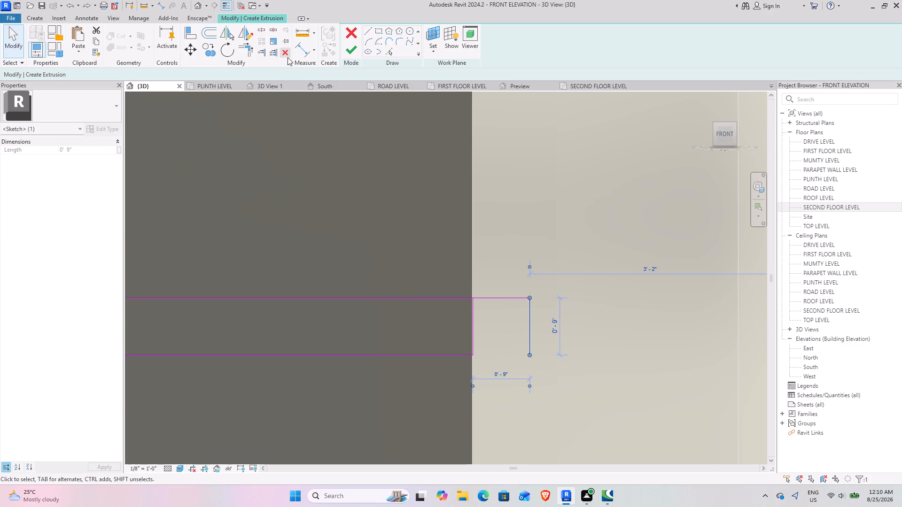
{"action": "left_click", "coordinate": [288, 57]}
Move the band's short end line 9" out onto the beige column, deleting the leftover line that becomes too short.
{"action": "left_click", "coordinate": [472, 318]}
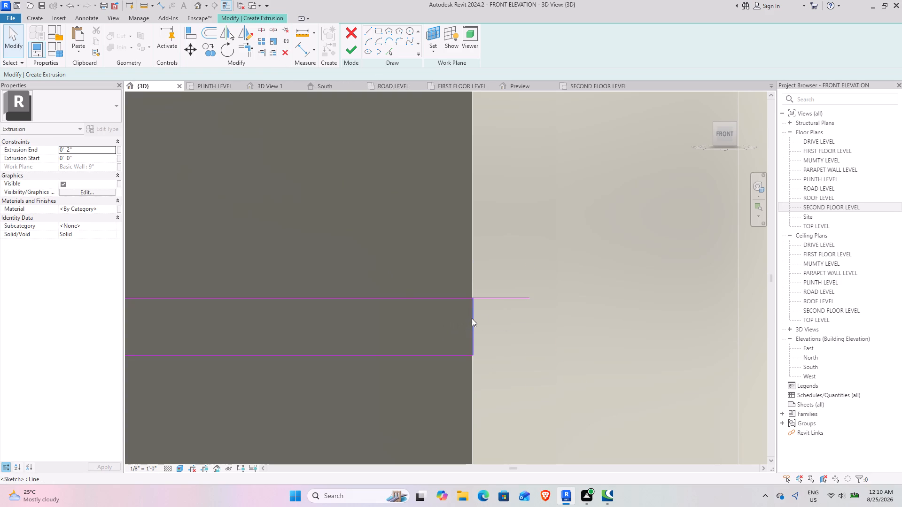
{"action": "left_click_drag", "start_coordinate": [472, 314], "coordinate": [528, 313]}
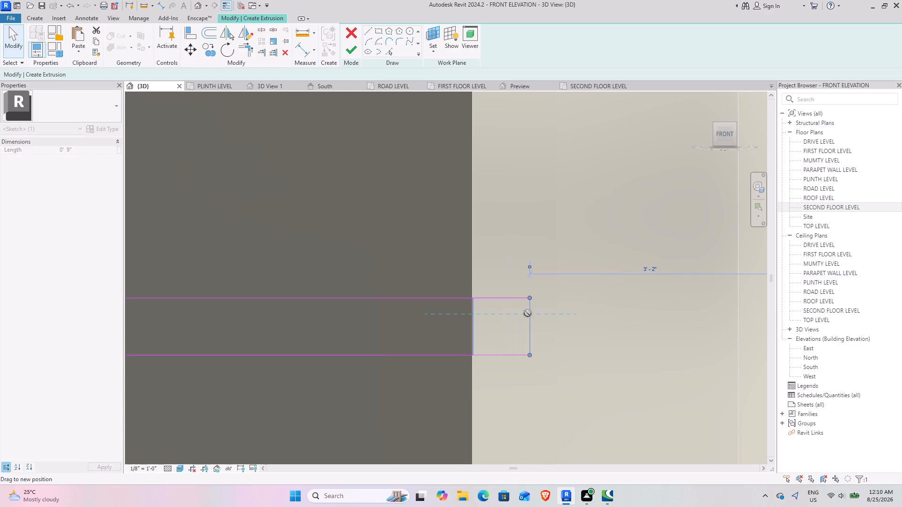
{"action": "left_click_drag", "start_coordinate": [528, 313], "coordinate": [529, 313]}
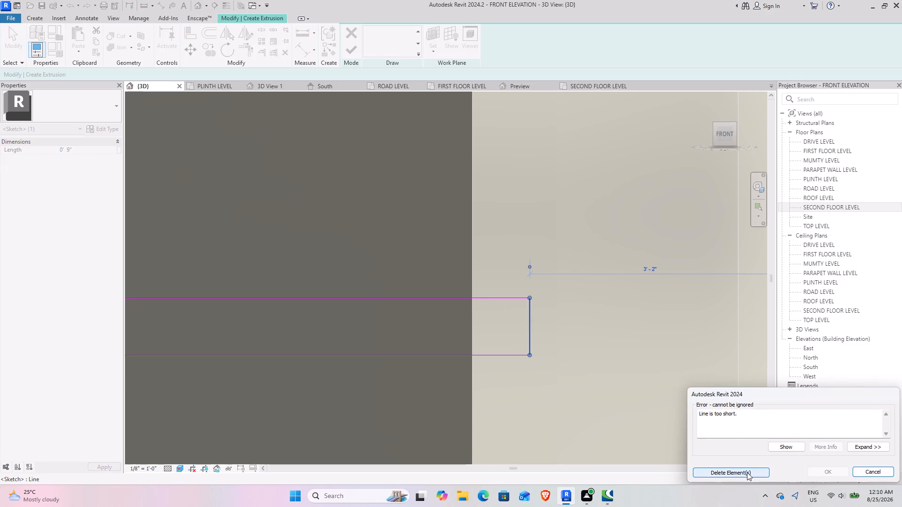
{"action": "left_click", "coordinate": [747, 472]}
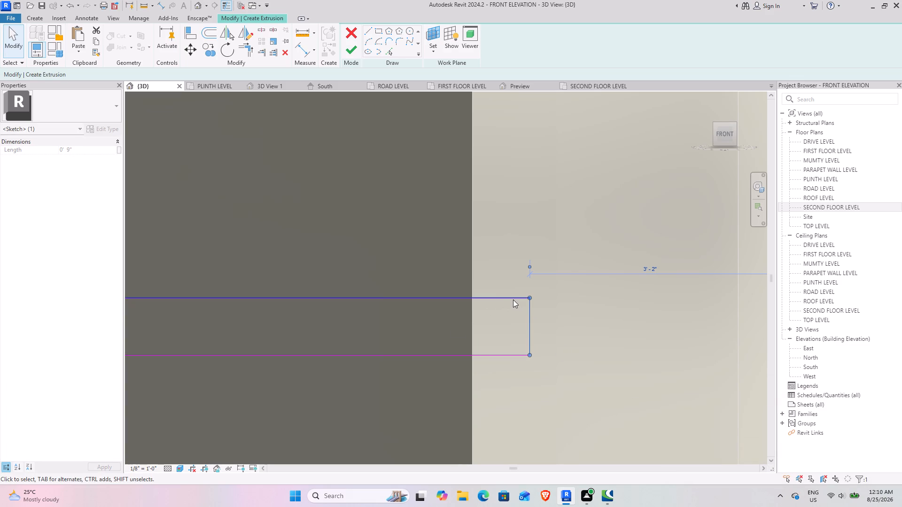
Draw a 1'6" line extending the band's upper edge past its opposite end, away from the beige column.
{"action": "left_click", "coordinate": [513, 300]}
{"action": "scroll", "coordinate": [378, 341], "scroll_direction": "down", "scroll_amount": 8}
{"action": "middle_click_drag", "start_coordinate": [336, 355], "coordinate": [545, 352]}
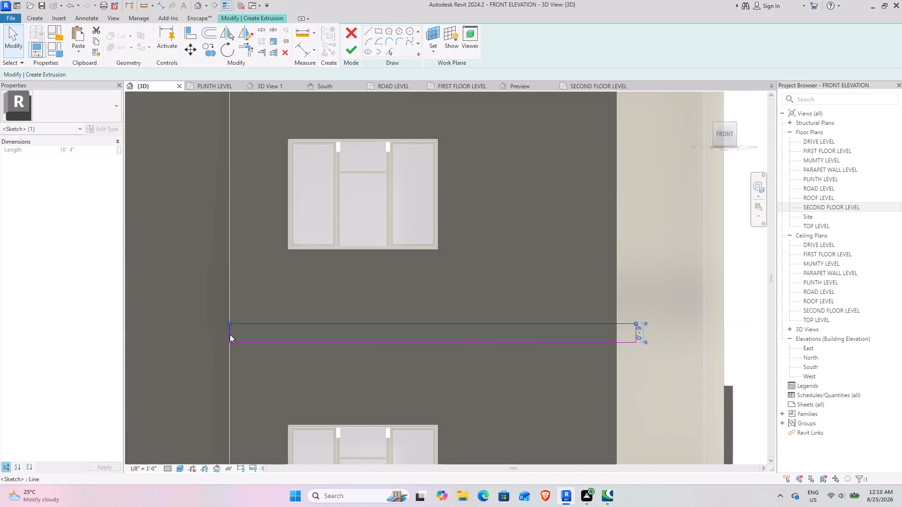
{"action": "scroll", "coordinate": [222, 328], "scroll_direction": "up", "scroll_amount": 7}
{"action": "middle_click_drag", "start_coordinate": [218, 336], "coordinate": [250, 333]}
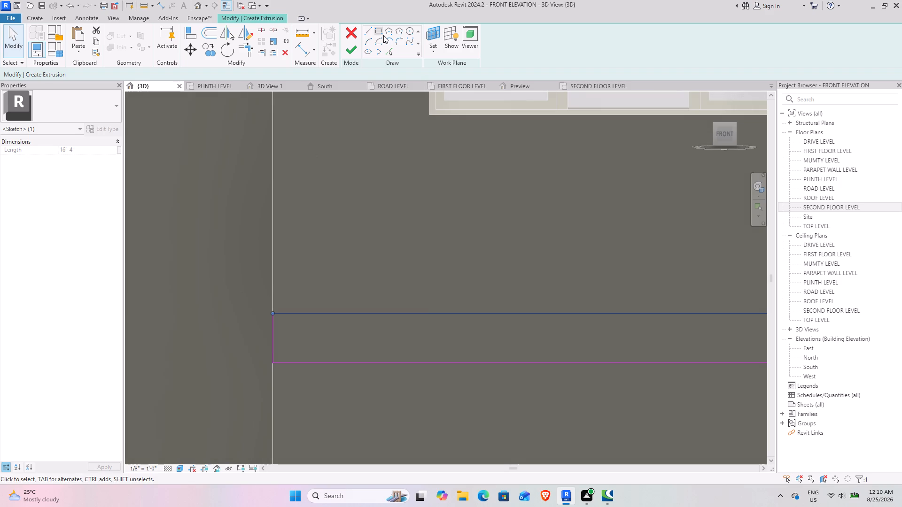
{"action": "left_click", "coordinate": [374, 32]}
{"action": "left_click", "coordinate": [370, 31]}
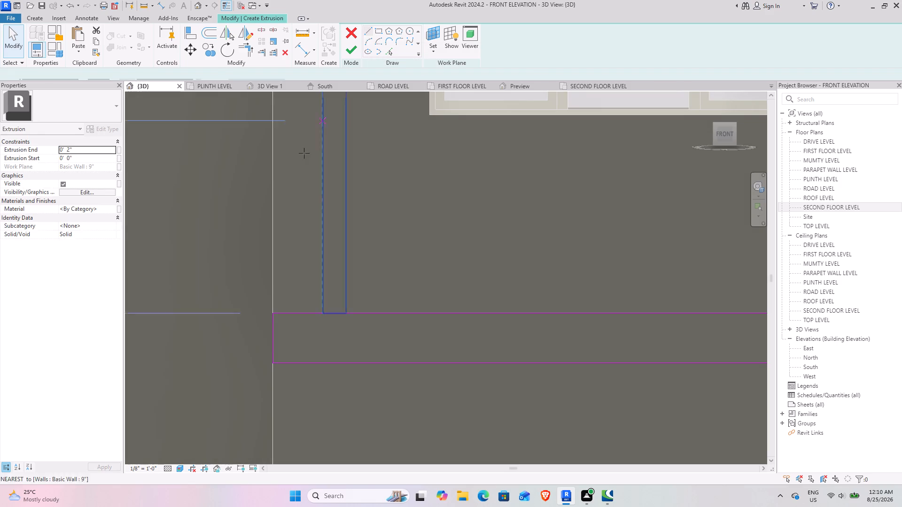
{"action": "left_click", "coordinate": [276, 313]}
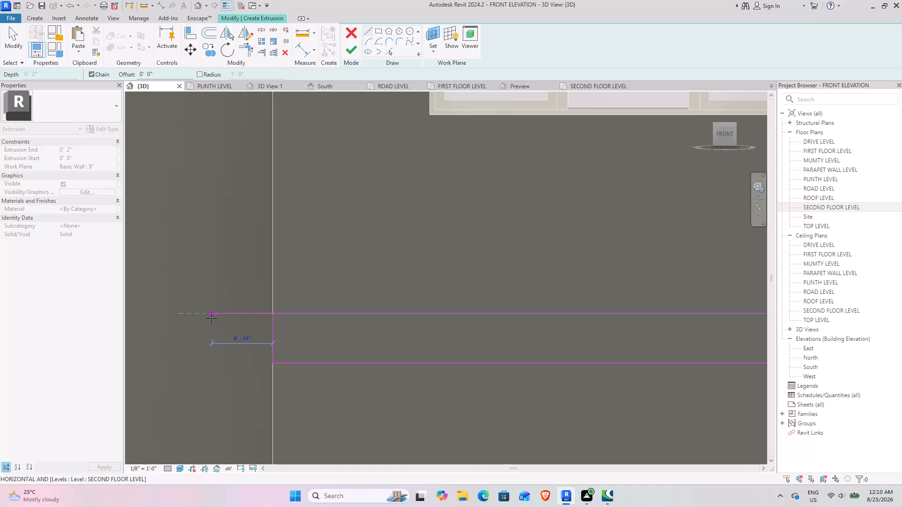
{"action": "type", "text": "1'6"}
{"action": "key", "text": "Return"}
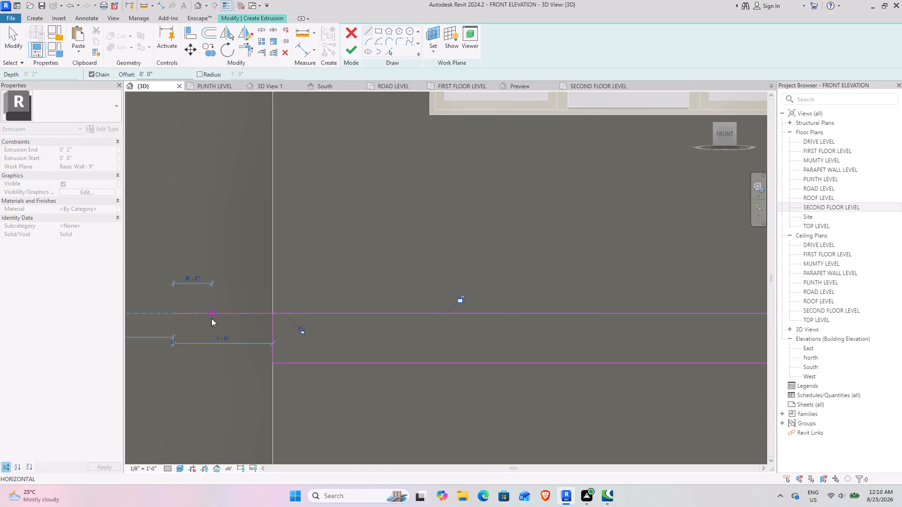
{"action": "key", "text": "Escape"}
{"action": "key", "text": "Escape"}
Move the vertical line at that end of the band outward to the end of the 1'6" extension.
{"action": "left_click", "coordinate": [271, 340]}
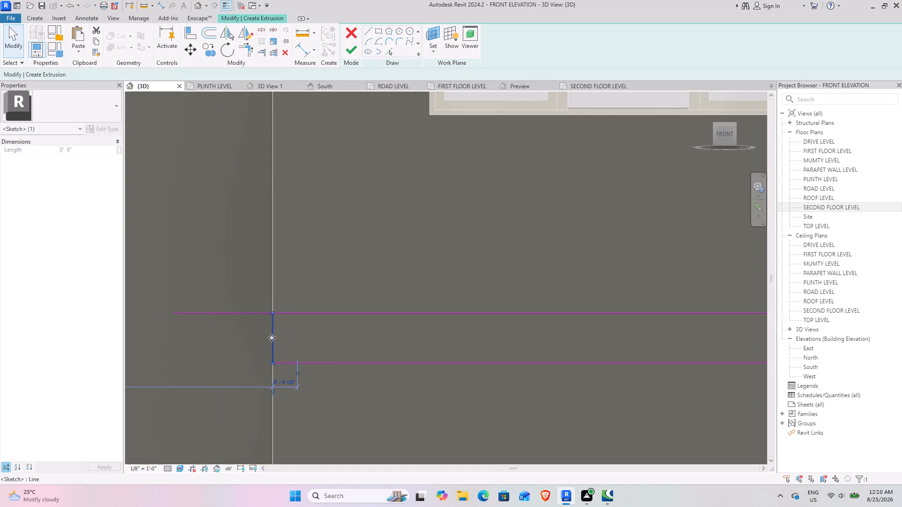
{"action": "left_click_drag", "start_coordinate": [272, 337], "coordinate": [179, 329]}
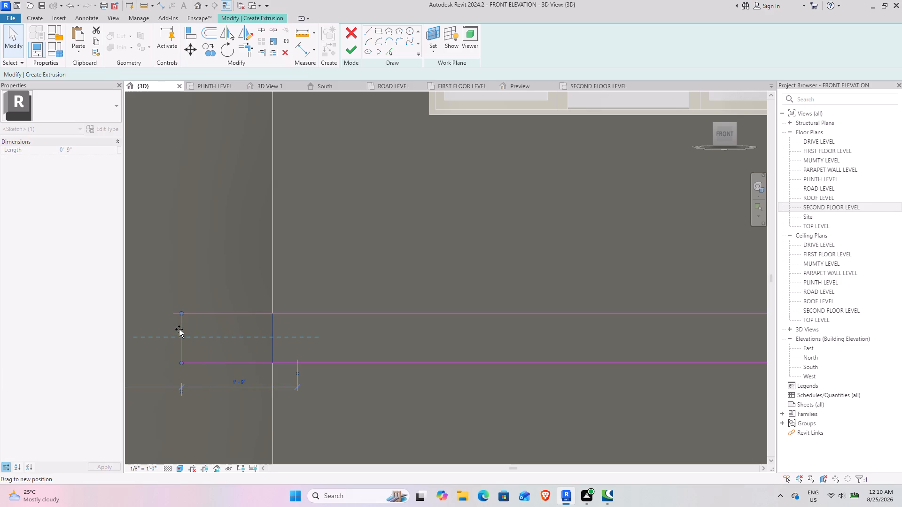
{"action": "left_click_drag", "start_coordinate": [179, 329], "coordinate": [170, 329]}
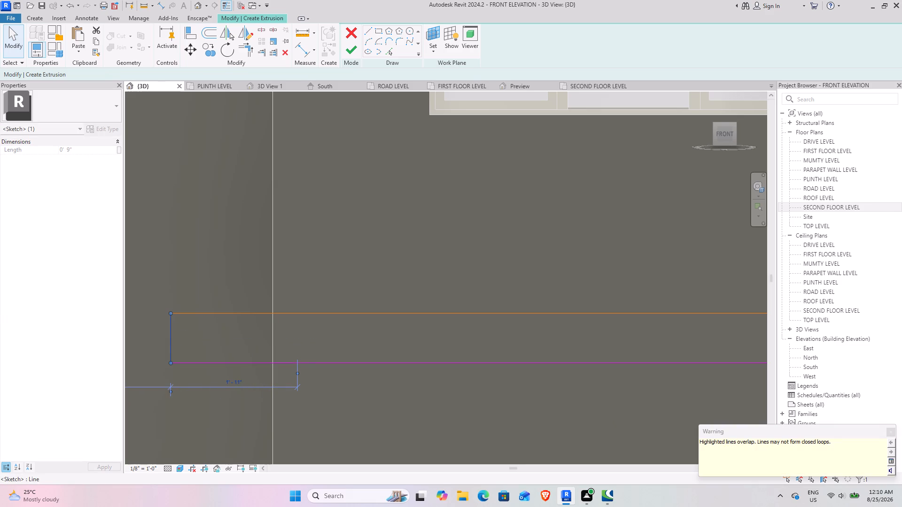
{"action": "left_click", "coordinate": [889, 431]}
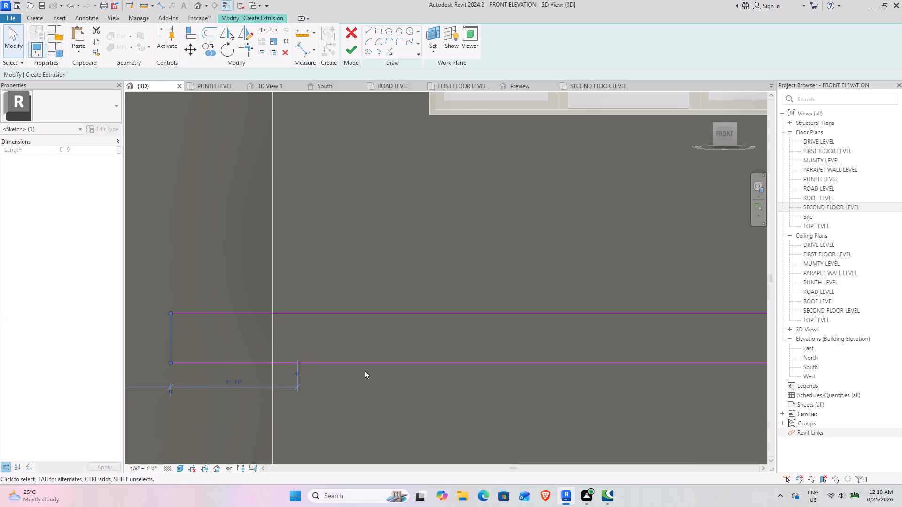
Delete the short leftover line overlapping the band's upper edge at the extended corner.
{"action": "left_click", "coordinate": [185, 315]}
{"action": "scroll", "coordinate": [158, 315], "scroll_direction": "up", "scroll_amount": 3}
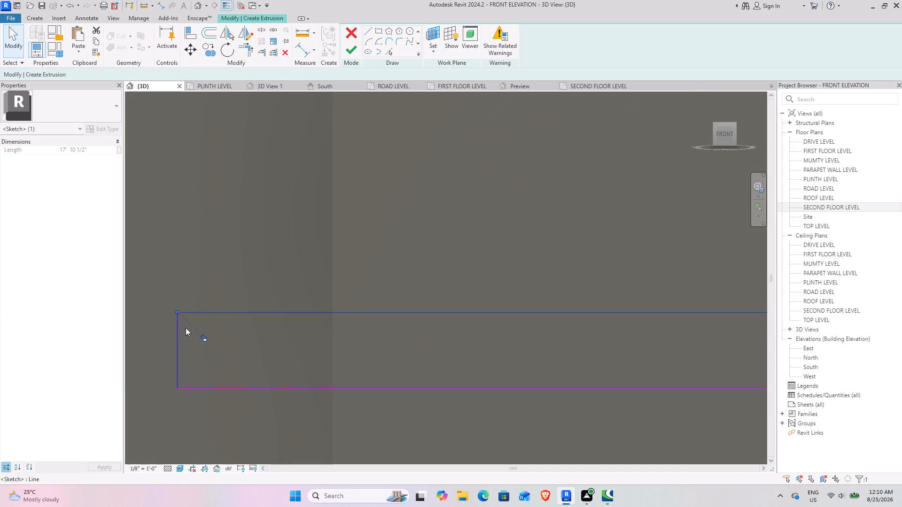
{"action": "scroll", "coordinate": [168, 302], "scroll_direction": "up", "scroll_amount": 11}
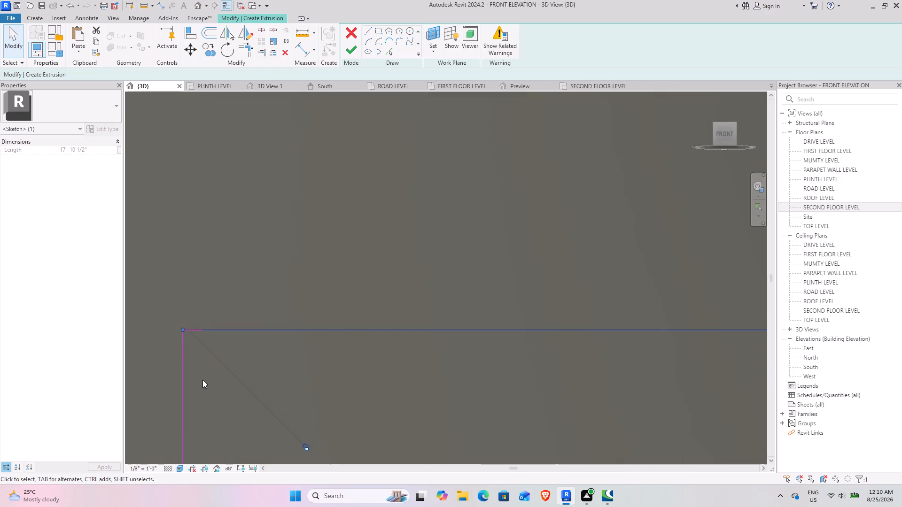
{"action": "left_click", "coordinate": [202, 380]}
{"action": "left_click", "coordinate": [179, 373]}
{"action": "left_click", "coordinate": [181, 364]}
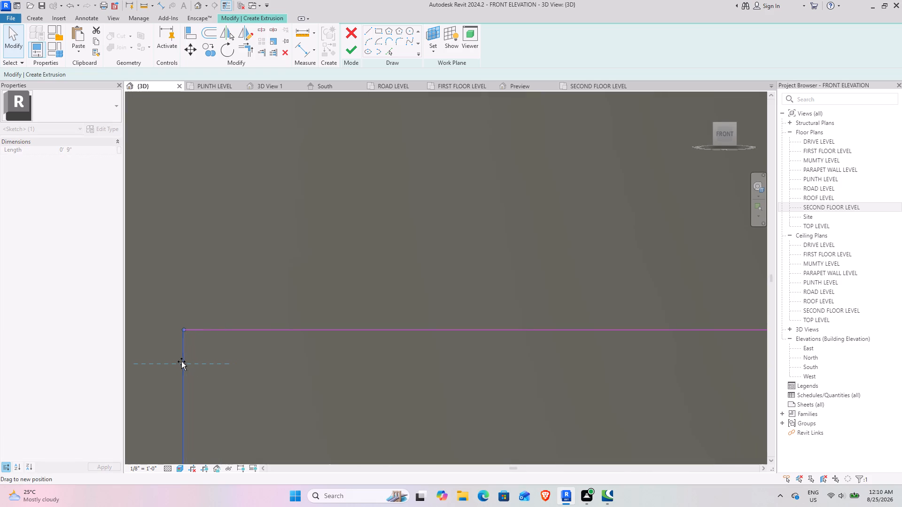
{"action": "left_click", "coordinate": [275, 385]}
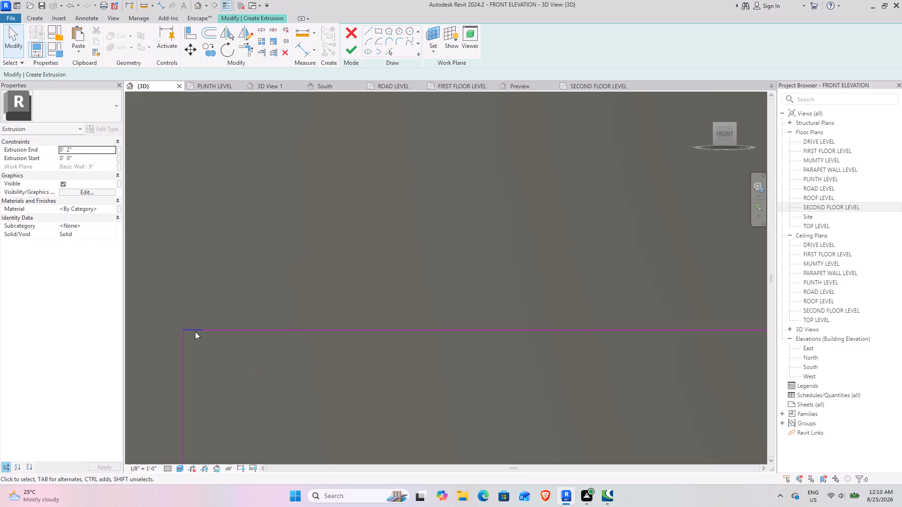
{"action": "left_click", "coordinate": [194, 330]}
{"action": "left_click_drag", "start_coordinate": [283, 46], "coordinate": [283, 50]}
{"action": "left_click", "coordinate": [283, 50]}
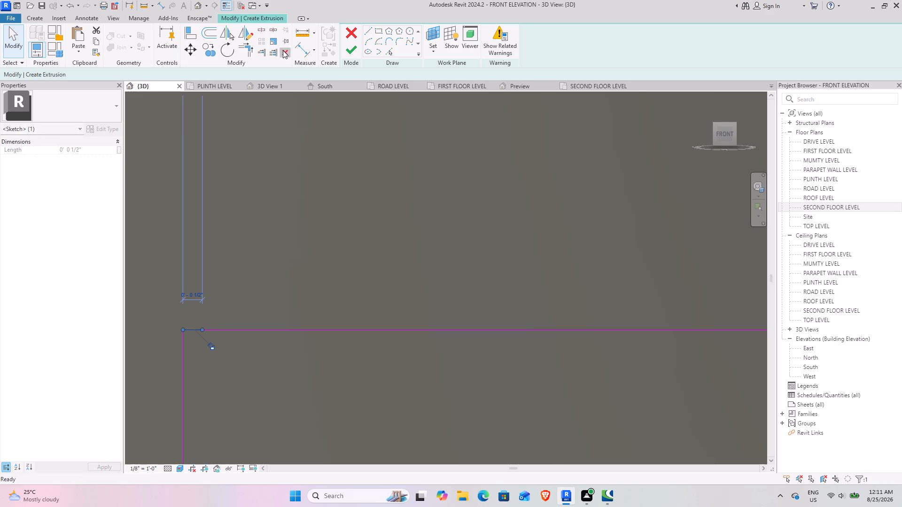
Set the extrusion end to 3'6" and finish the band's extrusion sketch.
{"action": "scroll", "coordinate": [253, 346], "scroll_direction": "down", "scroll_amount": 8}
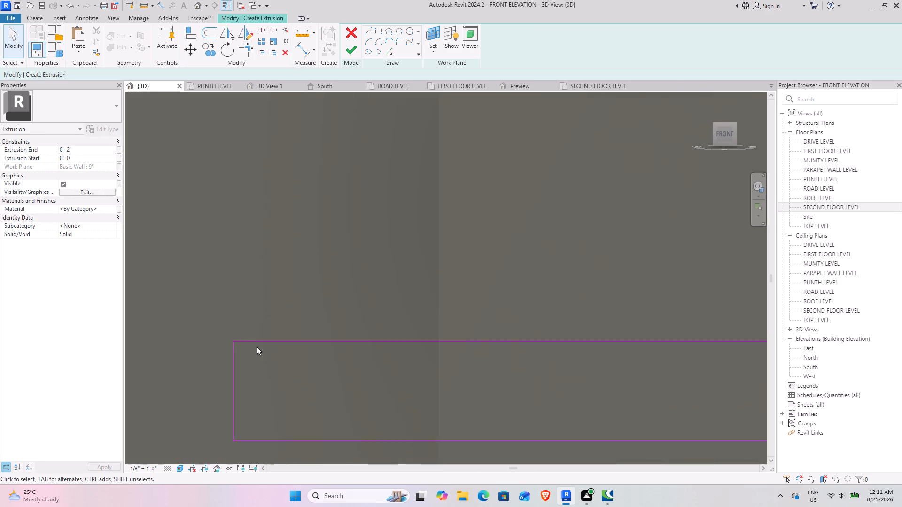
{"action": "scroll", "coordinate": [257, 346], "scroll_direction": "down", "scroll_amount": 8}
{"action": "middle_click_drag", "start_coordinate": [430, 376], "coordinate": [313, 328]}
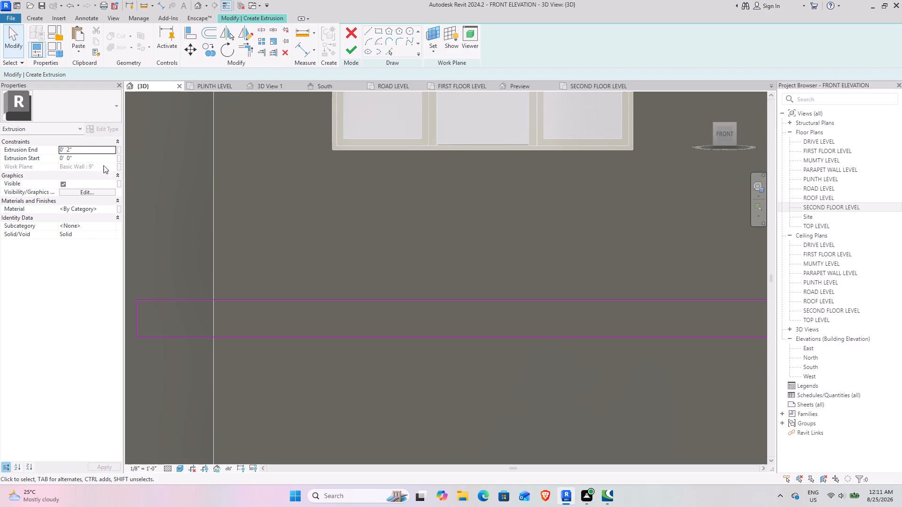
{"action": "left_click", "coordinate": [89, 153]}
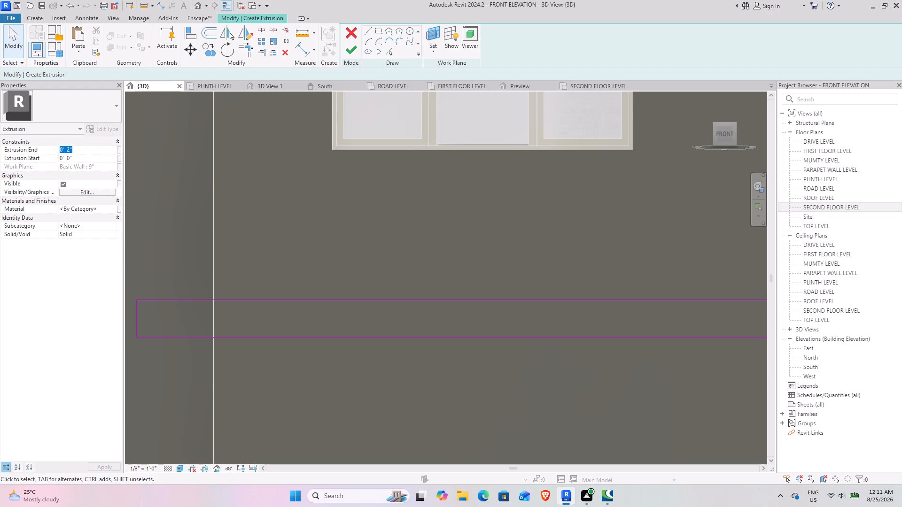
{"action": "key", "text": "3"}
{"action": "type", "text": "'6"}
{"action": "key", "text": "Return"}
{"action": "left_click", "coordinate": [356, 52]}
Examine the extruded slab between the upper and lower windows from several angles.
{"action": "scroll", "coordinate": [365, 238], "scroll_direction": "down", "scroll_amount": 5}
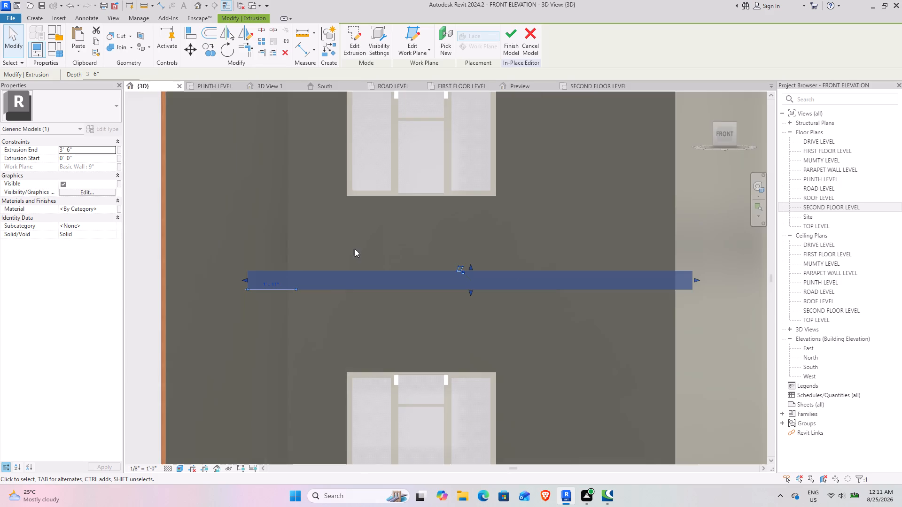
{"action": "scroll", "coordinate": [355, 249], "scroll_direction": "down", "scroll_amount": 1}
{"action": "middle_click_drag", "start_coordinate": [311, 261], "coordinate": [370, 376]}
{"action": "middle_click_drag", "start_coordinate": [373, 377], "coordinate": [405, 348], "text": "shift"}
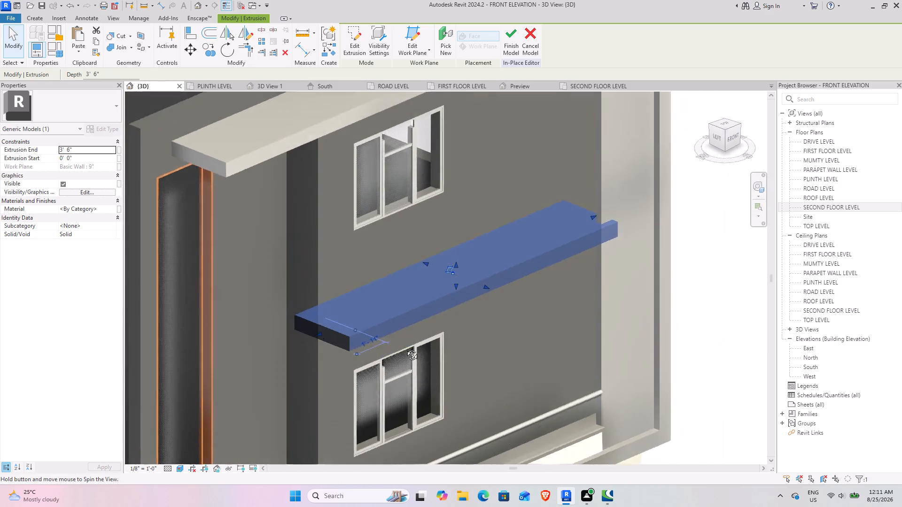
{"action": "middle_click_drag", "start_coordinate": [405, 348], "coordinate": [367, 340], "text": "shift"}
{"action": "scroll", "coordinate": [459, 362], "scroll_direction": "down", "scroll_amount": 3}
{"action": "middle_click_drag", "start_coordinate": [439, 366], "coordinate": [416, 357], "text": "shift"}
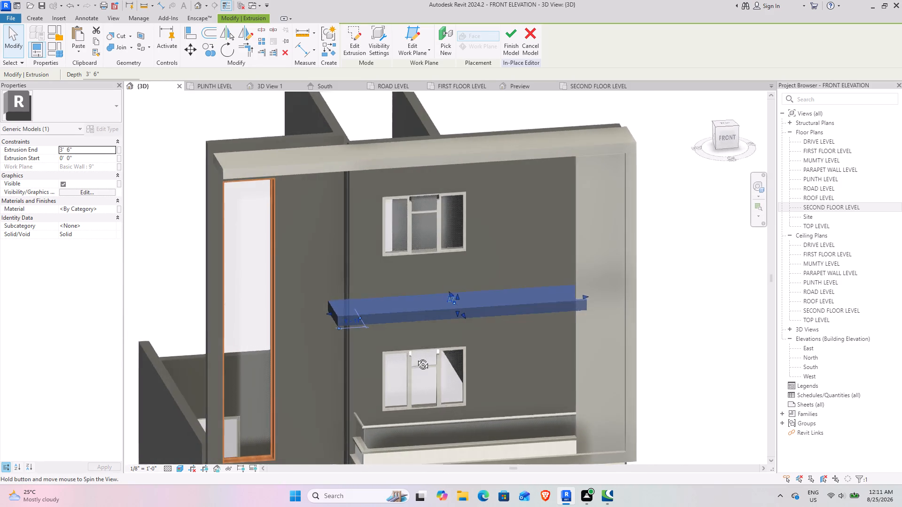
{"action": "middle_click_drag", "start_coordinate": [416, 357], "coordinate": [404, 371], "text": "shift"}
{"action": "middle_click_drag", "start_coordinate": [372, 367], "coordinate": [374, 356], "text": "shift"}
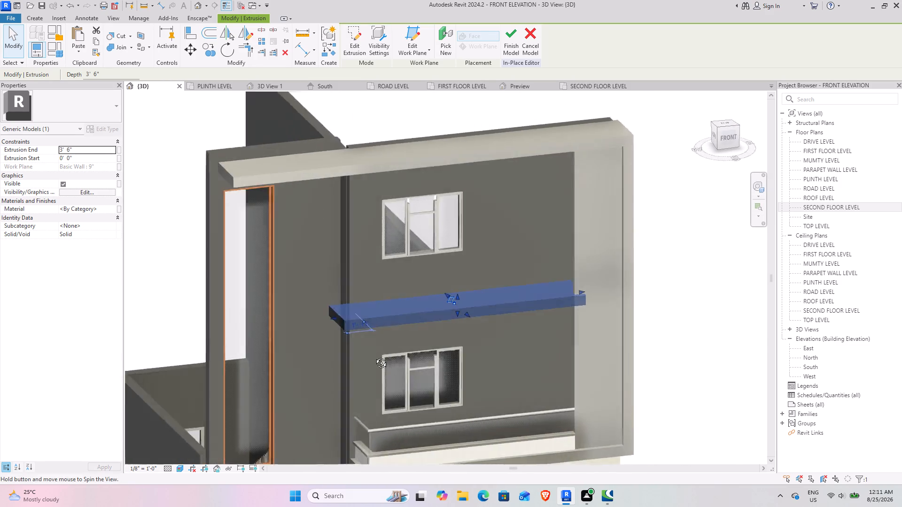
{"action": "middle_click_drag", "start_coordinate": [374, 356], "coordinate": [333, 364], "text": "shift"}
{"action": "middle_click_drag", "start_coordinate": [335, 346], "coordinate": [413, 365], "text": "shift"}
{"action": "middle_click_drag", "start_coordinate": [535, 394], "coordinate": [553, 377], "text": "shift"}
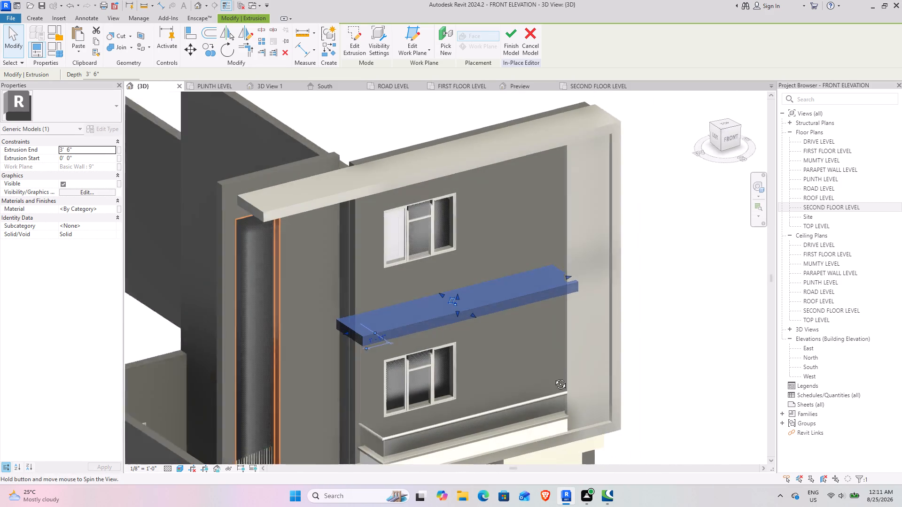
{"action": "middle_click_drag", "start_coordinate": [553, 377], "coordinate": [556, 375], "text": "shift"}
Start a solid sweep and pick the extruded slab's top front edge and both top end edges as its path.
{"action": "left_click", "coordinate": [35, 17]}
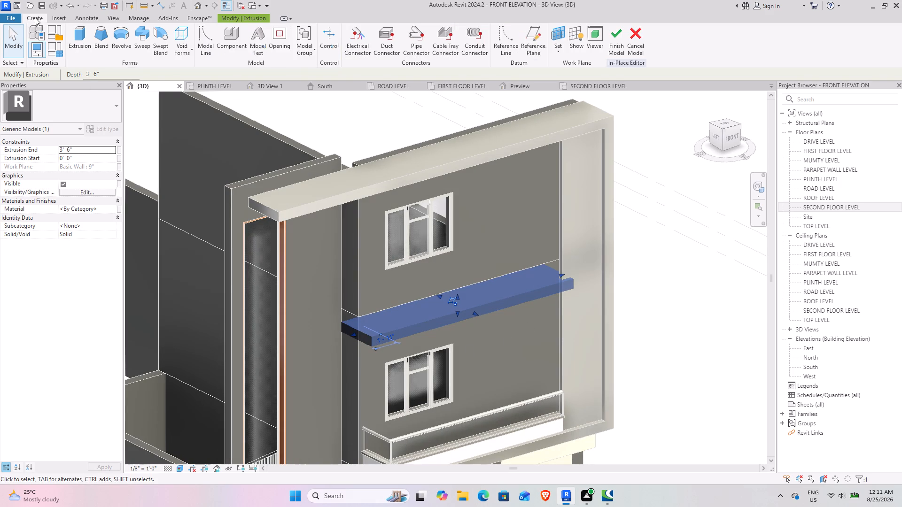
{"action": "left_click", "coordinate": [141, 44]}
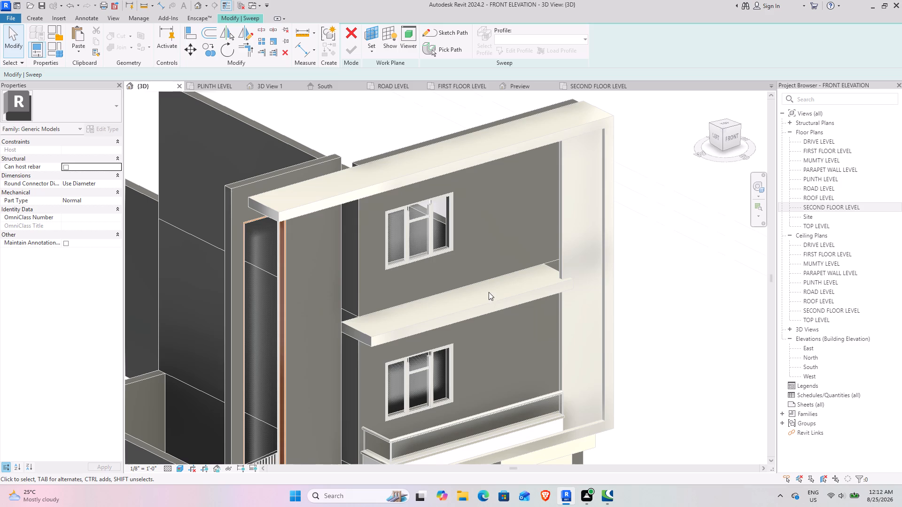
{"action": "left_click", "coordinate": [443, 51]}
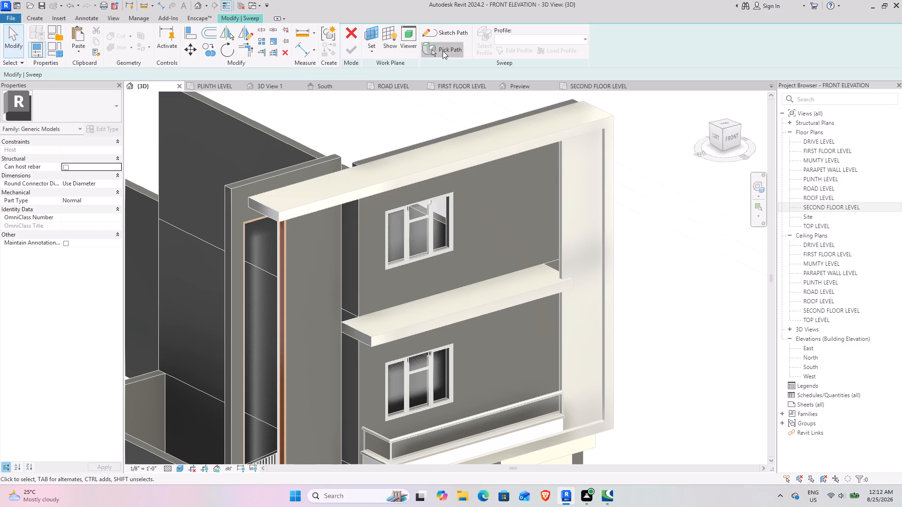
{"action": "left_click", "coordinate": [378, 337]}
{"action": "left_click", "coordinate": [354, 332]}
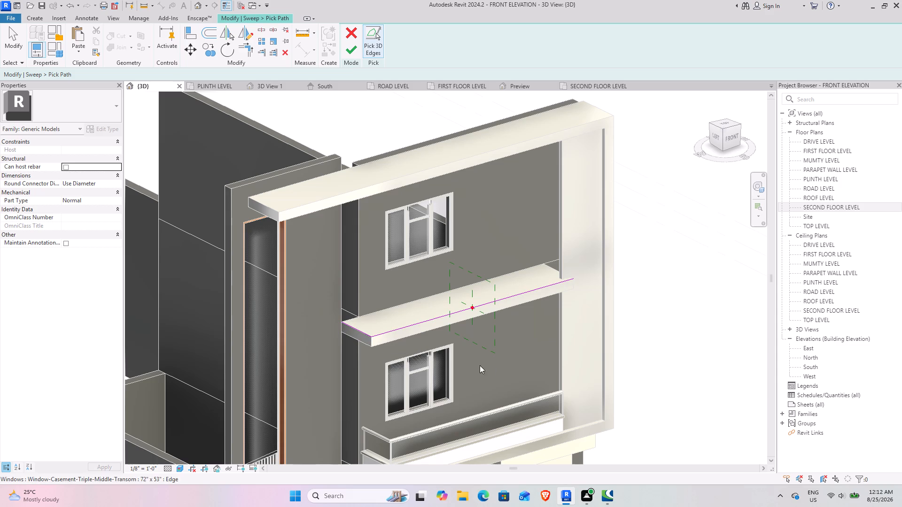
{"action": "scroll", "coordinate": [566, 308], "scroll_direction": "down", "scroll_amount": 2}
{"action": "middle_click_drag", "start_coordinate": [570, 311], "coordinate": [449, 333]}
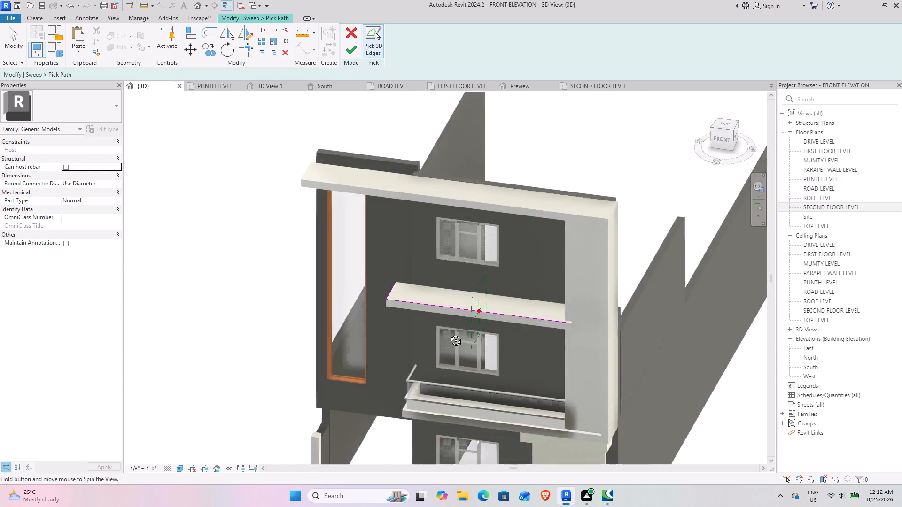
{"action": "middle_click_drag", "start_coordinate": [449, 333], "coordinate": [413, 341]}
{"action": "scroll", "coordinate": [558, 334], "scroll_direction": "up", "scroll_amount": 10}
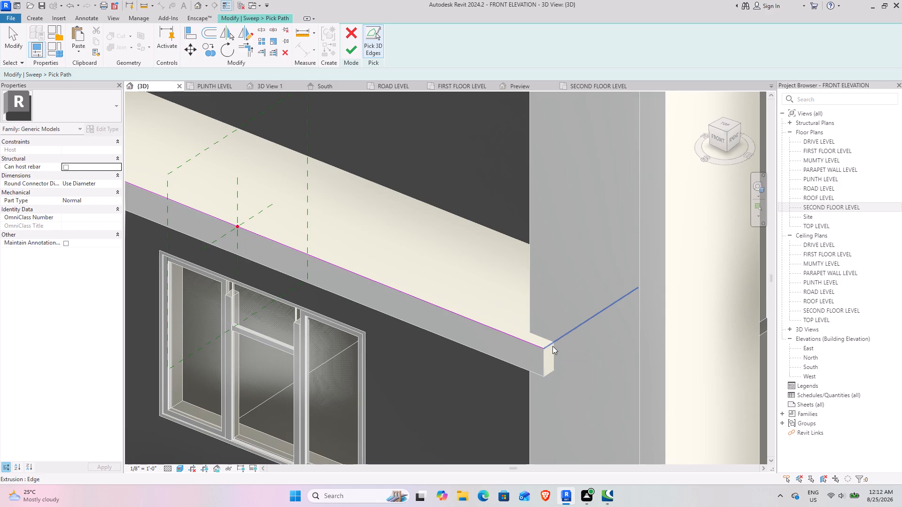
{"action": "left_click", "coordinate": [552, 344]}
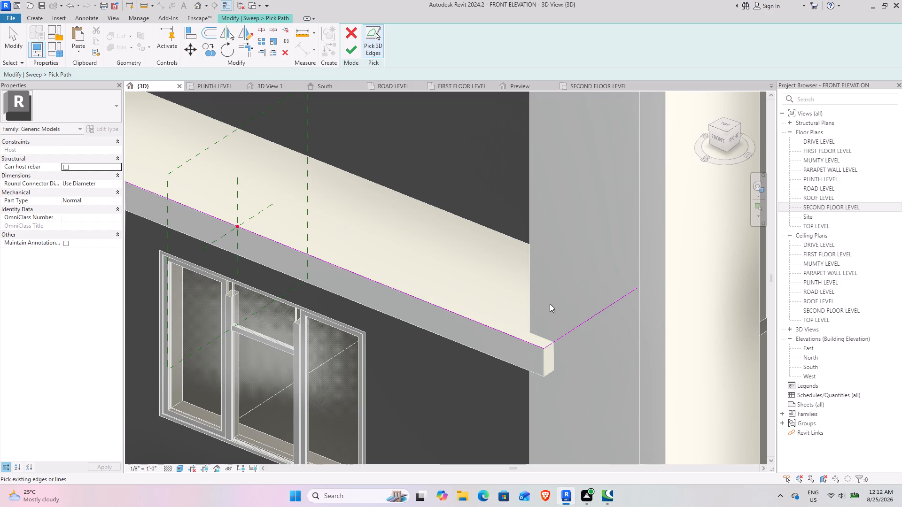
Shorten the sweep path's end line beside the column to the slab's short exposed return and finish the path.
{"action": "key", "text": "Escape"}
{"action": "left_click", "coordinate": [594, 320]}
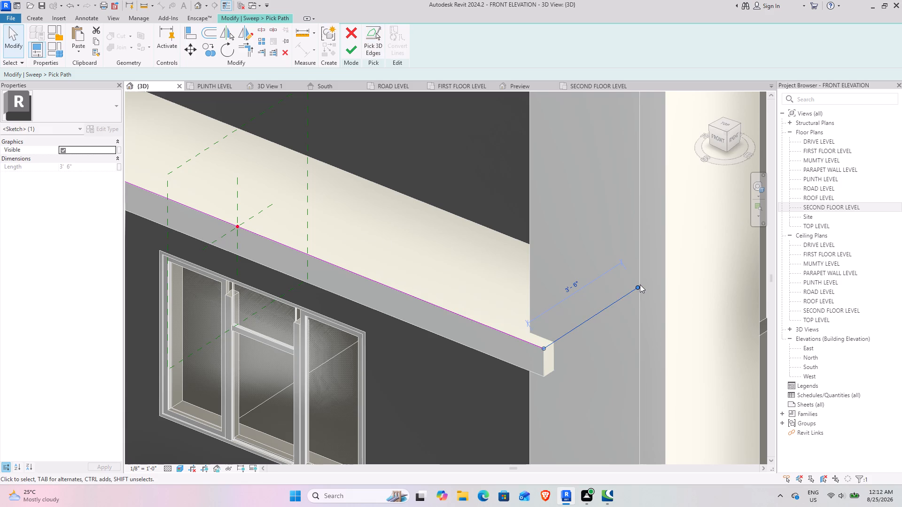
{"action": "left_click_drag", "start_coordinate": [637, 285], "coordinate": [564, 354]}
{"action": "left_click", "coordinate": [402, 411]}
{"action": "scroll", "coordinate": [418, 367], "scroll_direction": "down", "scroll_amount": 1}
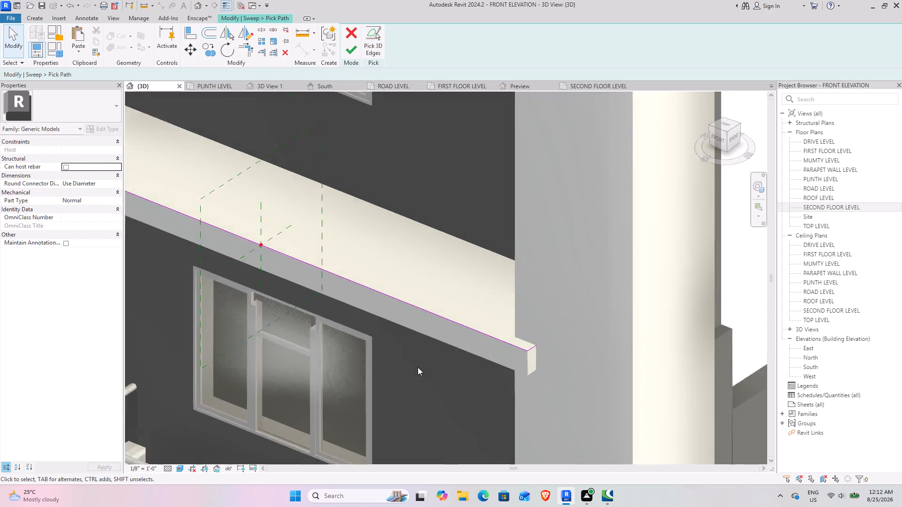
{"action": "scroll", "coordinate": [418, 367], "scroll_direction": "down", "scroll_amount": 5}
{"action": "middle_click_drag", "start_coordinate": [322, 351], "coordinate": [401, 330], "text": "shift"}
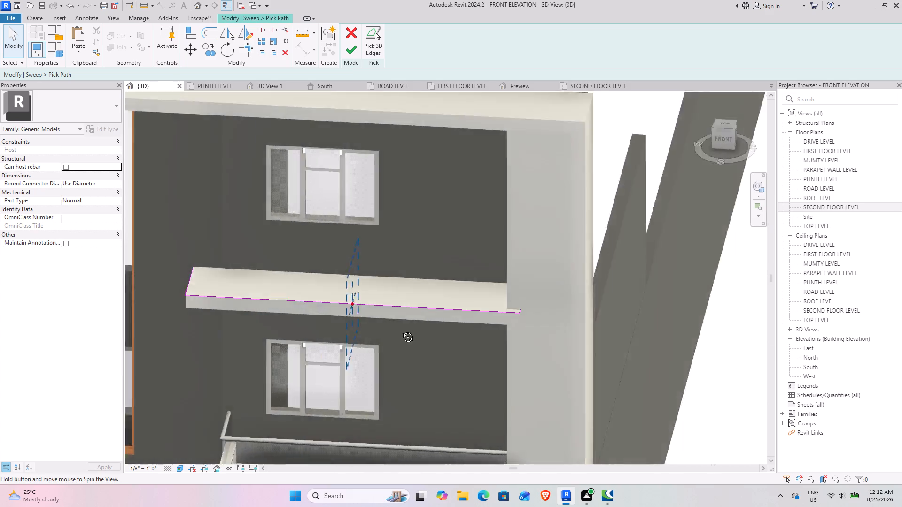
{"action": "middle_click_drag", "start_coordinate": [401, 330], "coordinate": [435, 316], "text": "shift"}
{"action": "middle_click_drag", "start_coordinate": [365, 346], "coordinate": [414, 346], "text": "shift"}
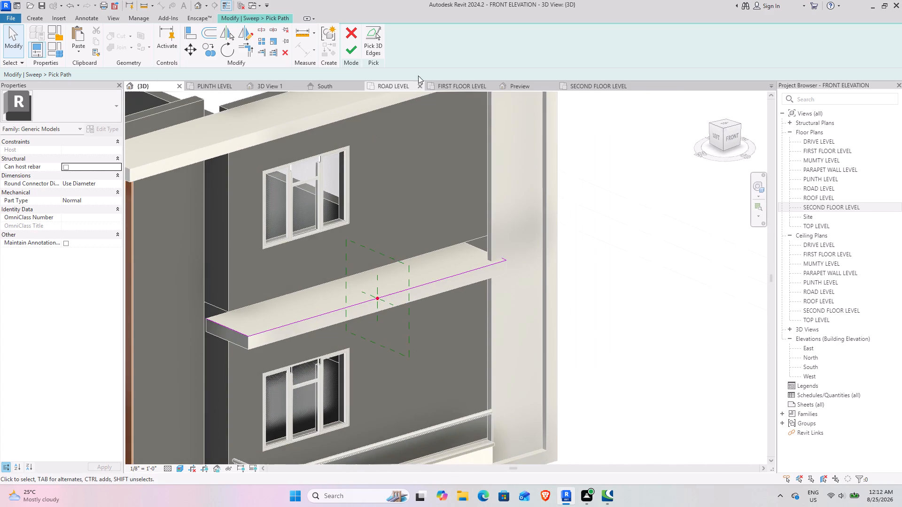
{"action": "left_click", "coordinate": [356, 52]}
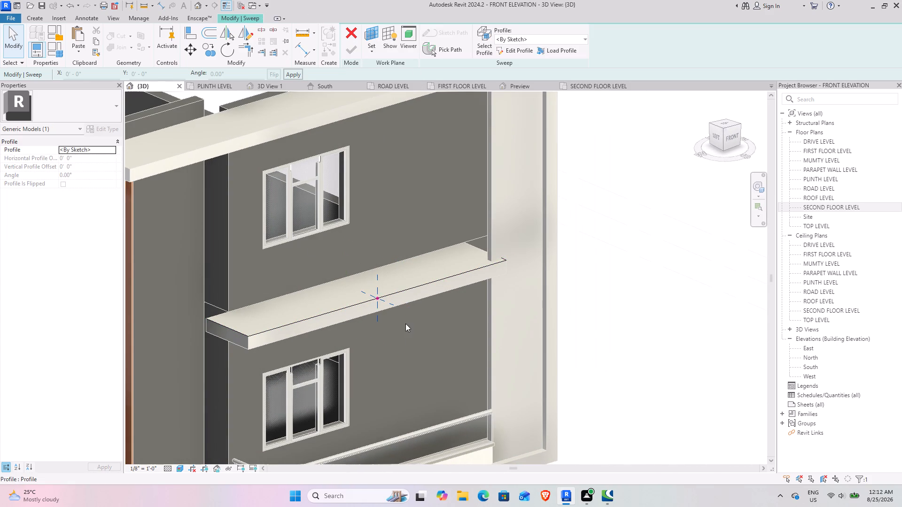
Edit the sweep profile and draw its upper flange from the path point: 2.5" outward, 0.5" down and 2" back.
{"action": "left_click", "coordinate": [527, 48]}
{"action": "scroll", "coordinate": [381, 301], "scroll_direction": "up", "scroll_amount": 7}
{"action": "middle_click_drag", "start_coordinate": [371, 301], "coordinate": [452, 242], "text": "shift"}
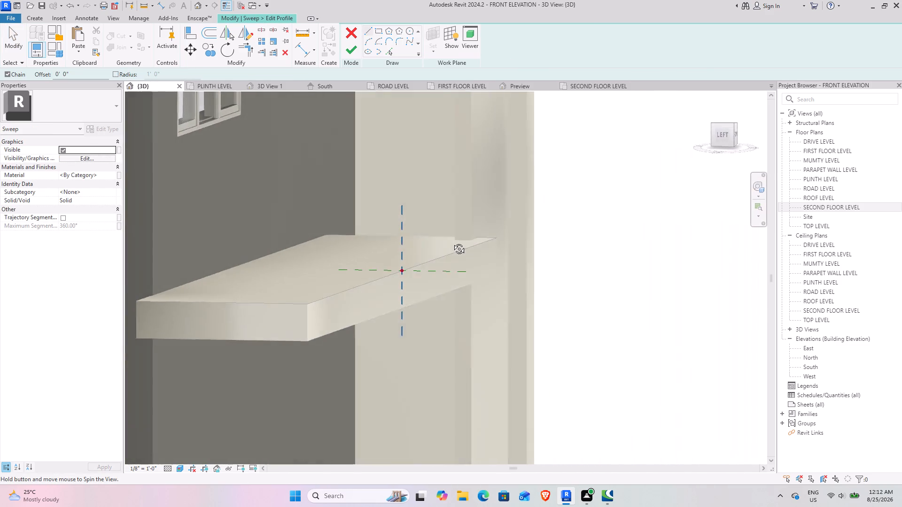
{"action": "middle_click_drag", "start_coordinate": [452, 242], "coordinate": [470, 246], "text": "shift"}
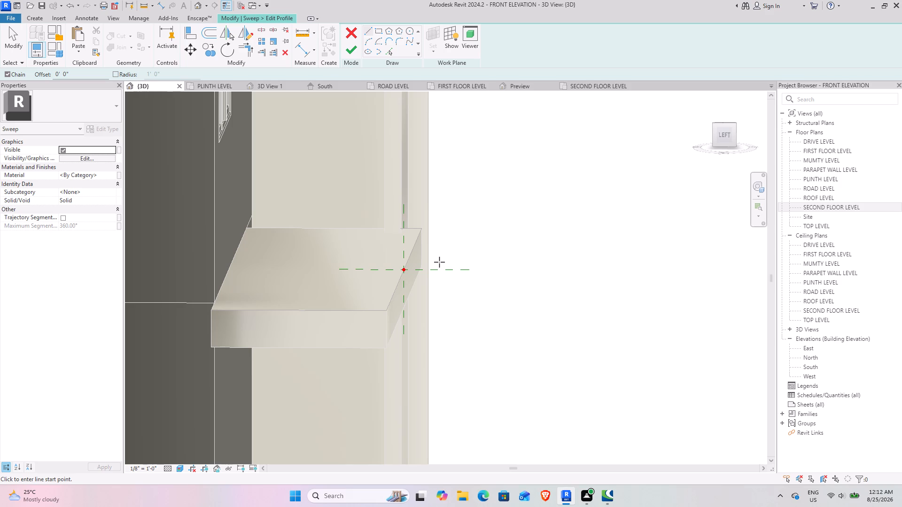
{"action": "scroll", "coordinate": [406, 279], "scroll_direction": "up", "scroll_amount": 4}
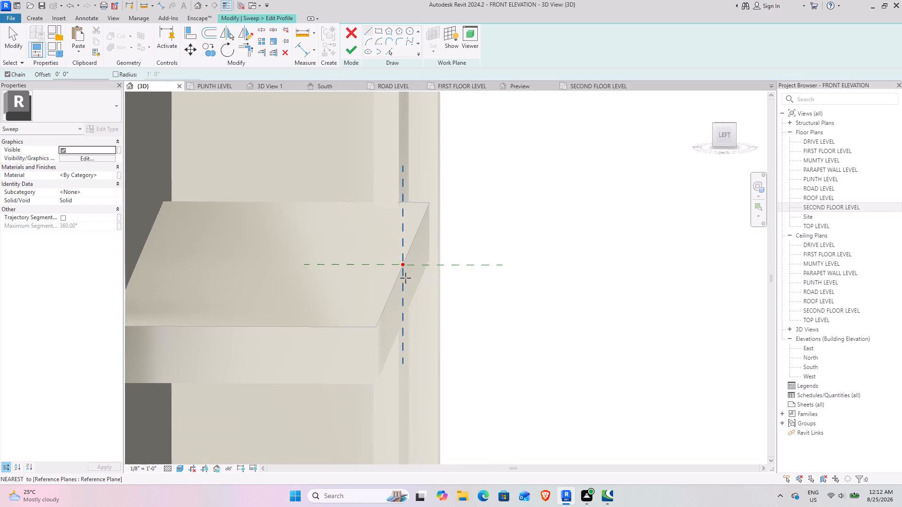
{"action": "scroll", "coordinate": [405, 278], "scroll_direction": "up", "scroll_amount": 5}
{"action": "left_click", "coordinate": [401, 250]}
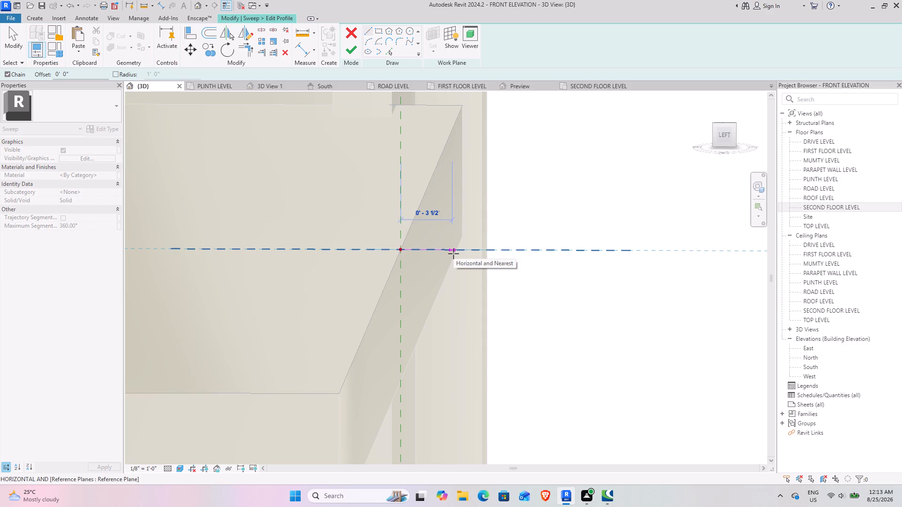
{"action": "type", "text": "2.5\""}
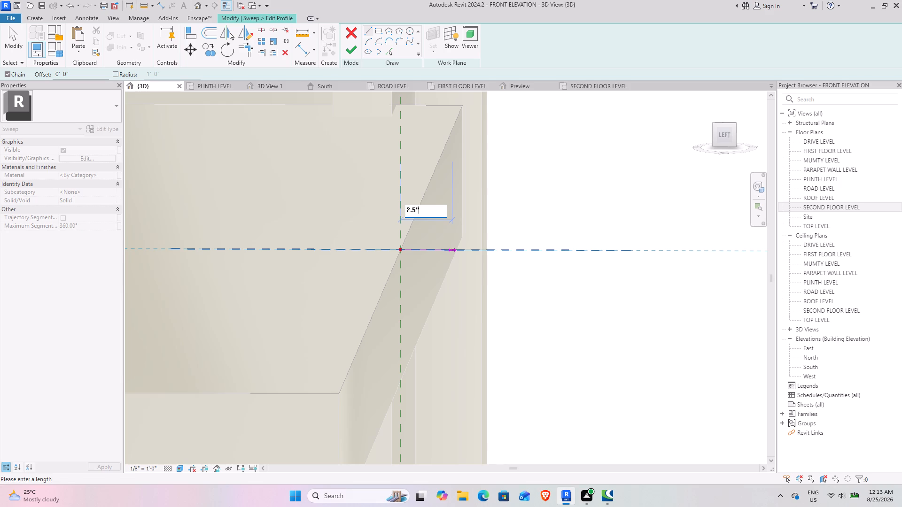
{"action": "key", "text": "Return"}
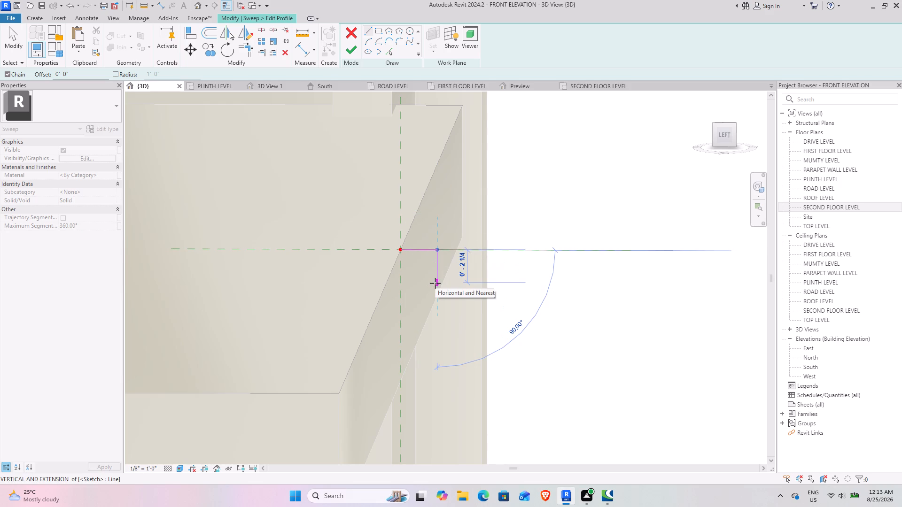
{"action": "type", "text": ".5\""}
{"action": "key", "text": "Return"}
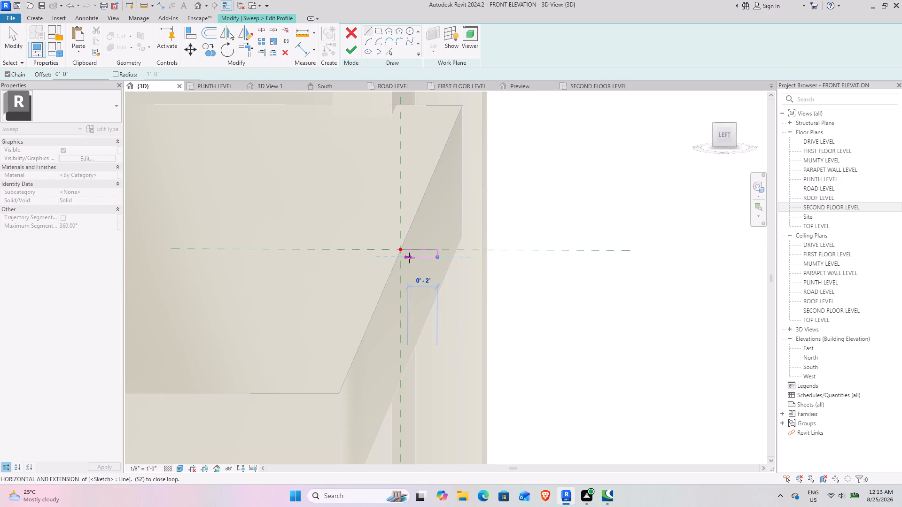
{"action": "key", "text": "2"}
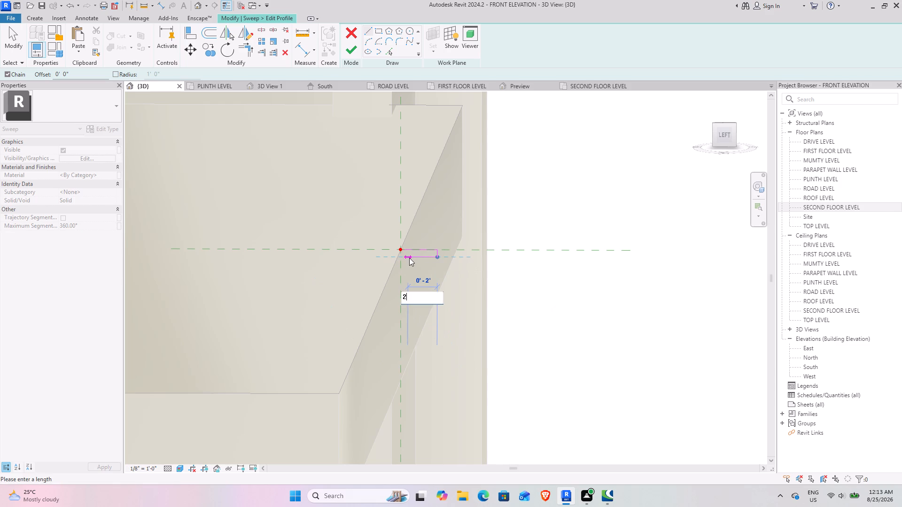
{"action": "key", "text": "shift+quotedbl"}
{"action": "key", "text": "Return"}
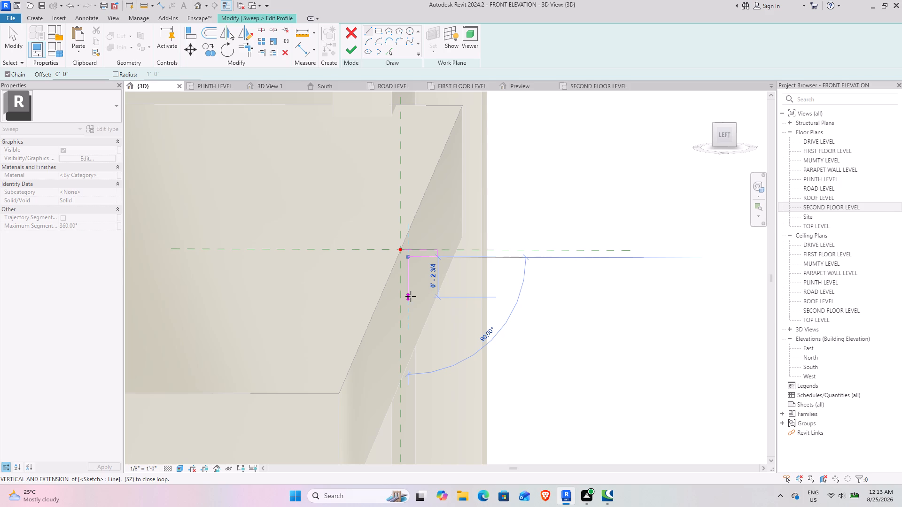
Continue the C-shaped profile with a 5" web and a 2" by 0.5" lower flange, closing it at the path point.
{"action": "type", "text": "5\""}
{"action": "key", "text": "Return"}
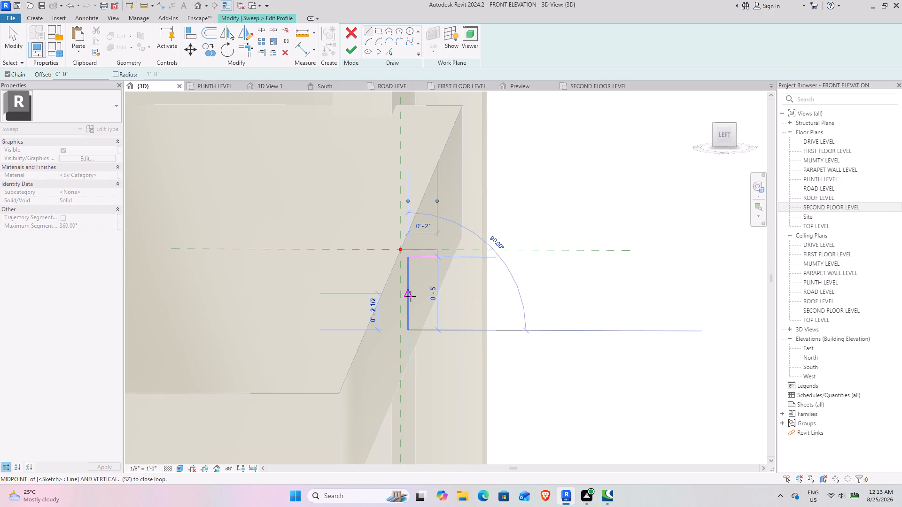
{"action": "left_click", "coordinate": [439, 331]}
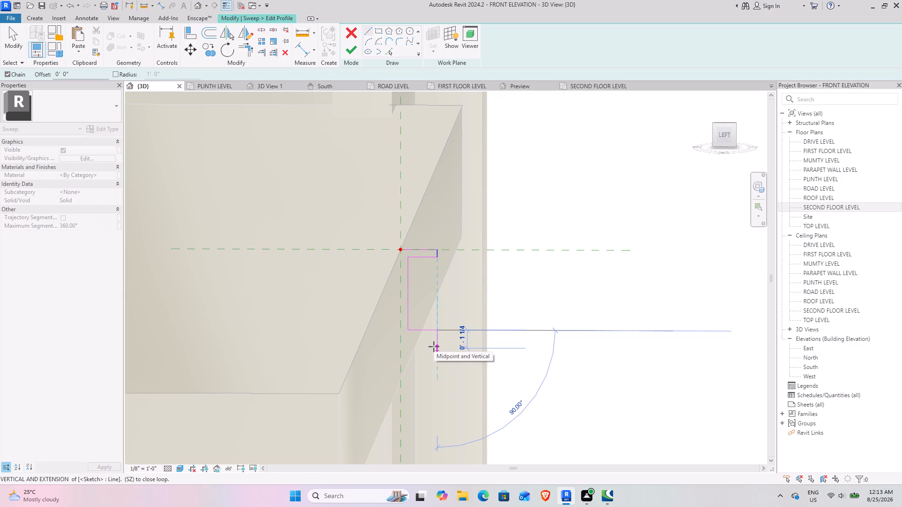
{"action": "type", "text": ".5\""}
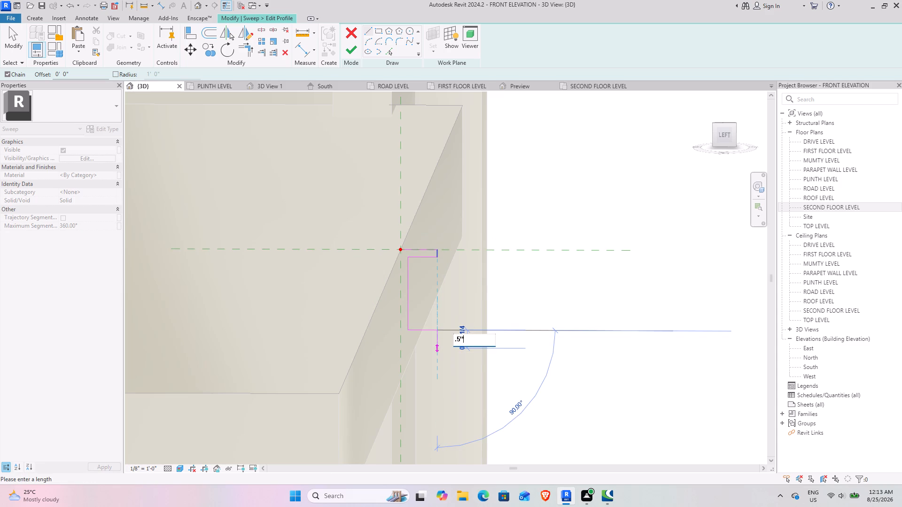
{"action": "key", "text": "Return"}
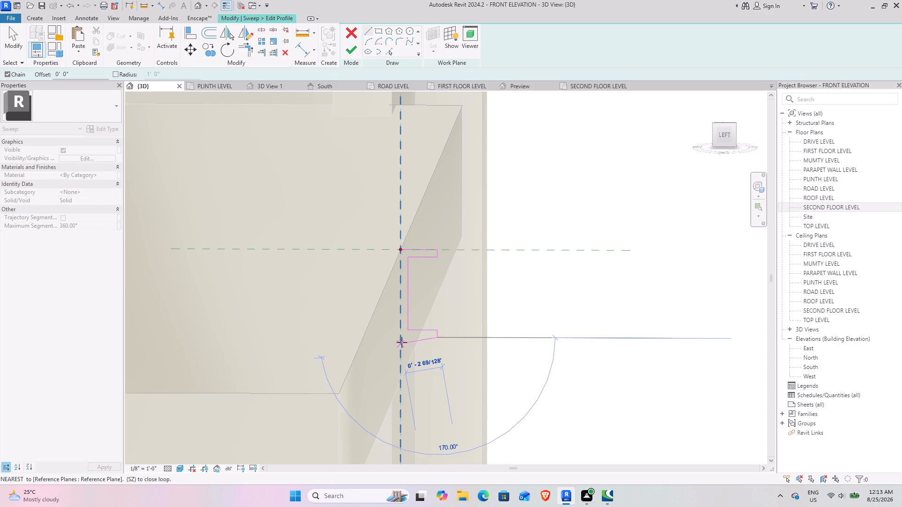
{"action": "left_click", "coordinate": [402, 342]}
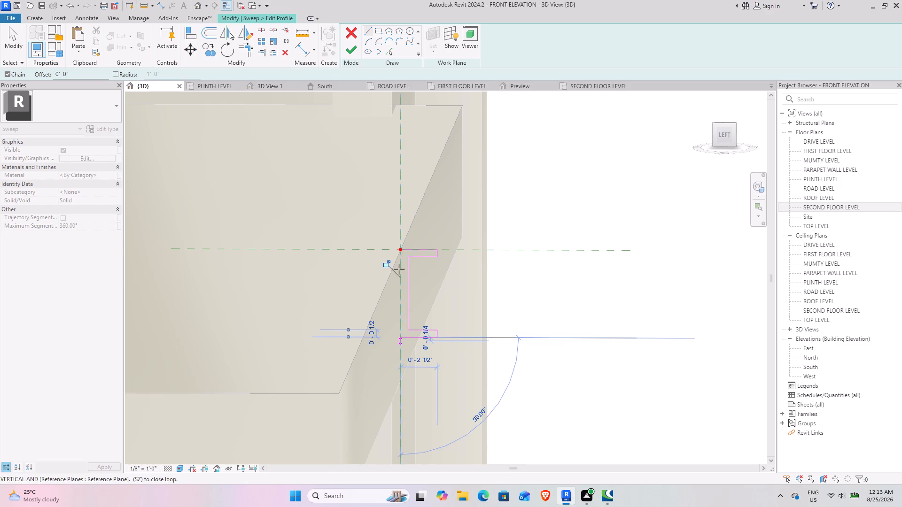
{"action": "left_click", "coordinate": [398, 249]}
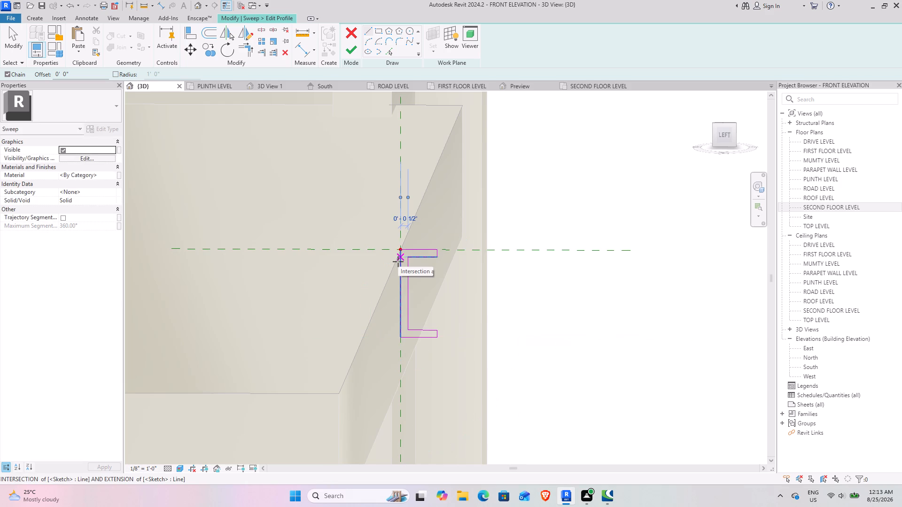
{"action": "key", "text": "Escape"}
{"action": "key", "text": "Escape"}
{"action": "key", "text": "Escape"}
Examine the C-shaped profile against the slab's front edge from several angles.
{"action": "scroll", "coordinate": [382, 363], "scroll_direction": "down", "scroll_amount": 4}
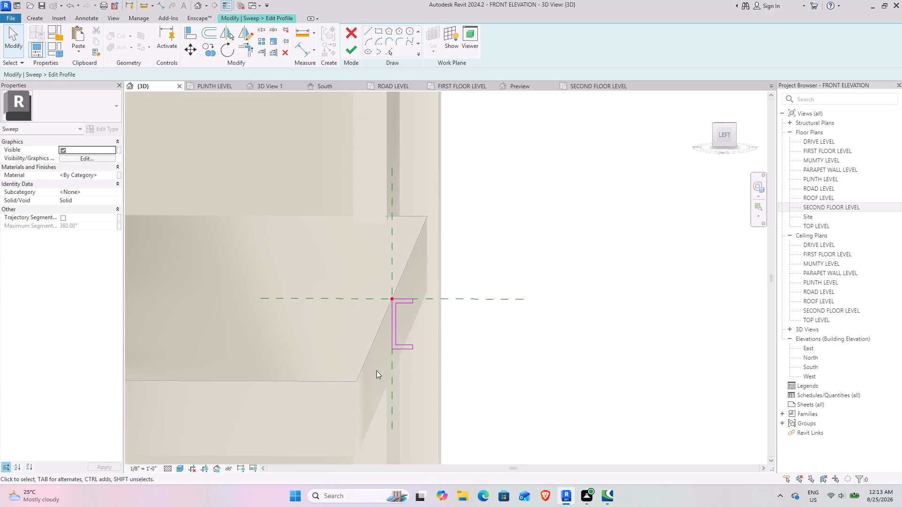
{"action": "scroll", "coordinate": [370, 373], "scroll_direction": "down", "scroll_amount": 1, "text": "shift"}
{"action": "middle_click_drag", "start_coordinate": [370, 373], "coordinate": [334, 367], "text": "shift"}
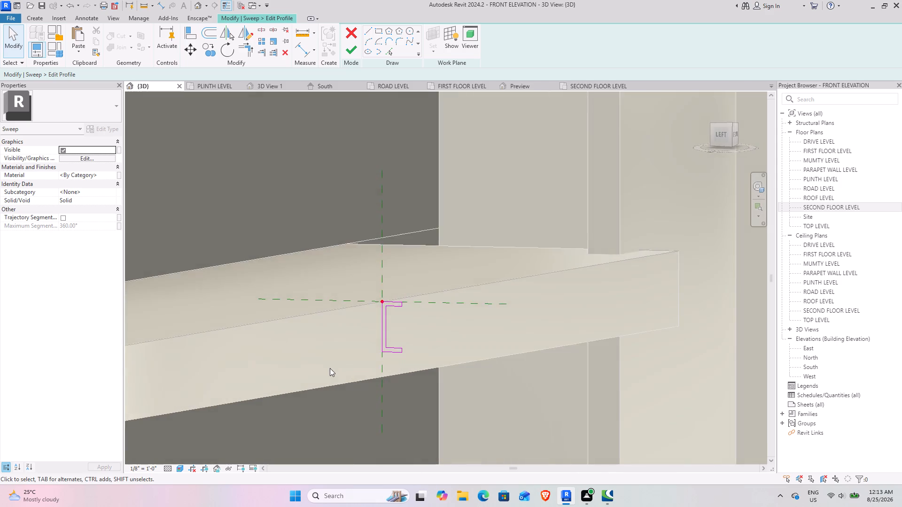
{"action": "scroll", "coordinate": [329, 369], "scroll_direction": "down", "scroll_amount": 4}
{"action": "middle_click_drag", "start_coordinate": [321, 380], "coordinate": [414, 323]}
{"action": "middle_click_drag", "start_coordinate": [414, 360], "coordinate": [435, 331], "text": "shift"}
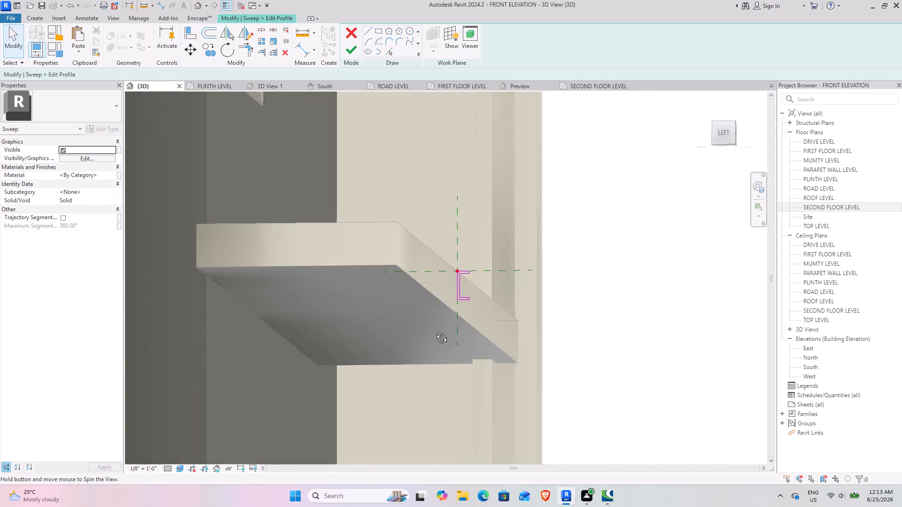
{"action": "middle_click_drag", "start_coordinate": [435, 331], "coordinate": [424, 357], "text": "shift"}
{"action": "scroll", "coordinate": [462, 264], "scroll_direction": "up", "scroll_amount": 8}
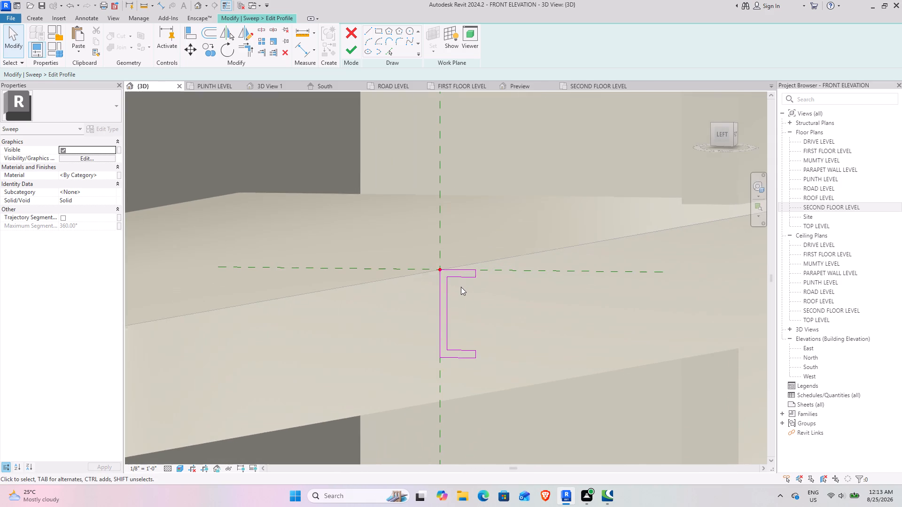
{"action": "middle_click_drag", "start_coordinate": [396, 334], "coordinate": [414, 338], "text": "shift"}
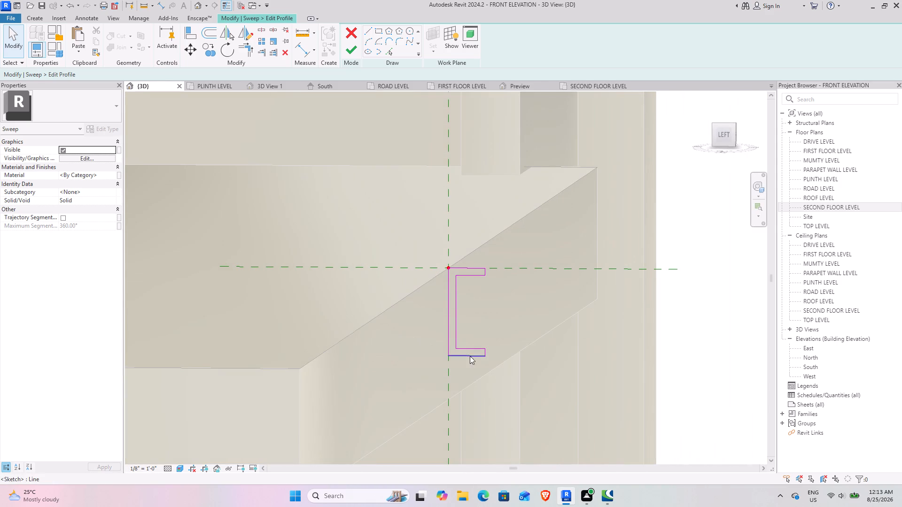
Move the three lines of the profile's lower flange straight down to the slab's bottom edge.
{"action": "left_click_drag", "start_coordinate": [485, 369], "coordinate": [481, 353]}
{"action": "left_click_drag", "start_coordinate": [481, 353], "coordinate": [481, 341]}
{"action": "scroll", "coordinate": [486, 387], "scroll_direction": "up", "scroll_amount": 2}
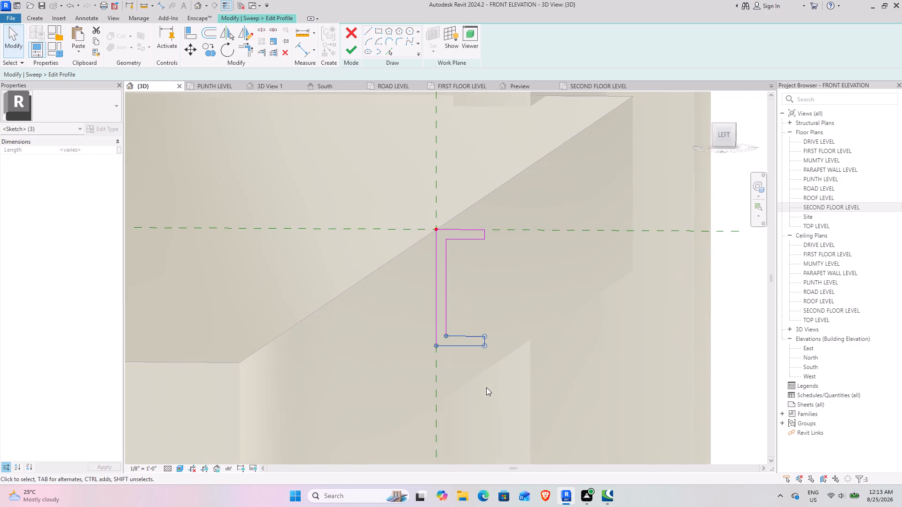
{"action": "middle_click_drag", "start_coordinate": [483, 386], "coordinate": [488, 369], "text": "shift"}
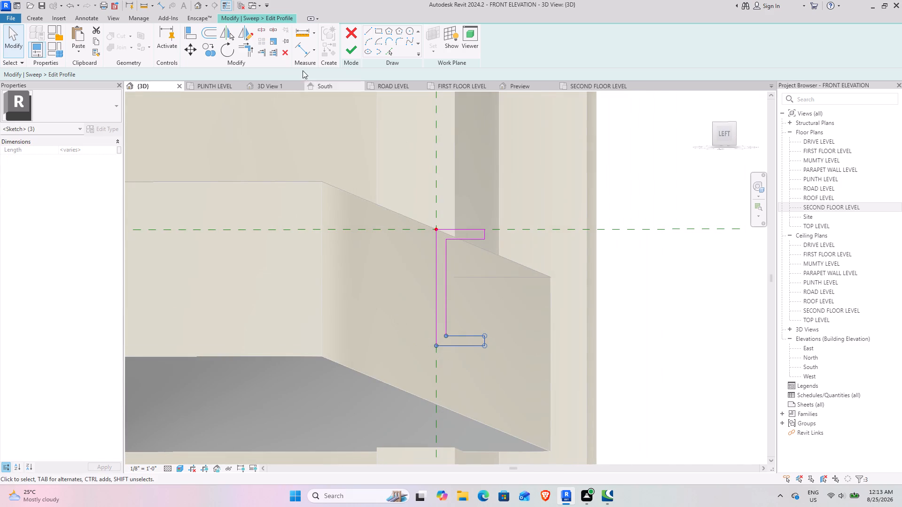
{"action": "left_click", "coordinate": [186, 56]}
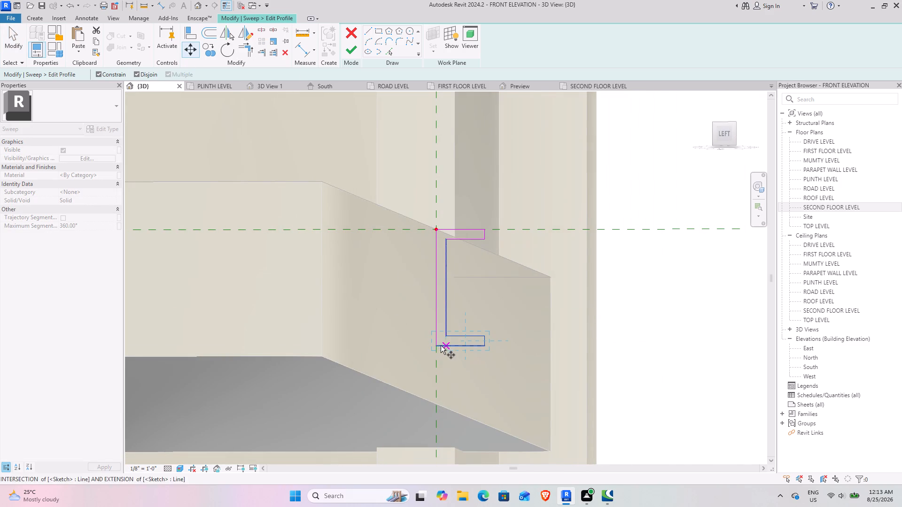
{"action": "left_click", "coordinate": [435, 346]}
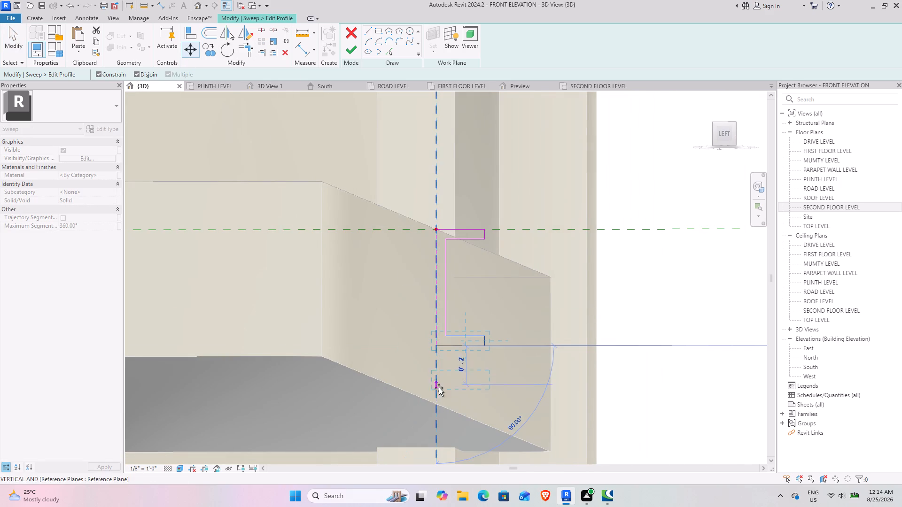
{"action": "left_click", "coordinate": [435, 405]}
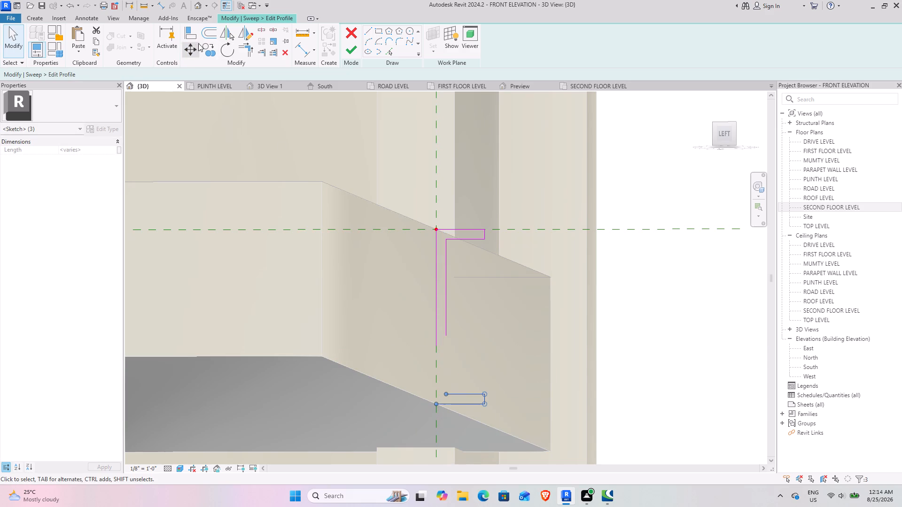
Extend the profile's two vertical web lines to the lower flange with Trim/Extend to Corner, closing the C shape.
{"action": "left_click", "coordinate": [250, 51]}
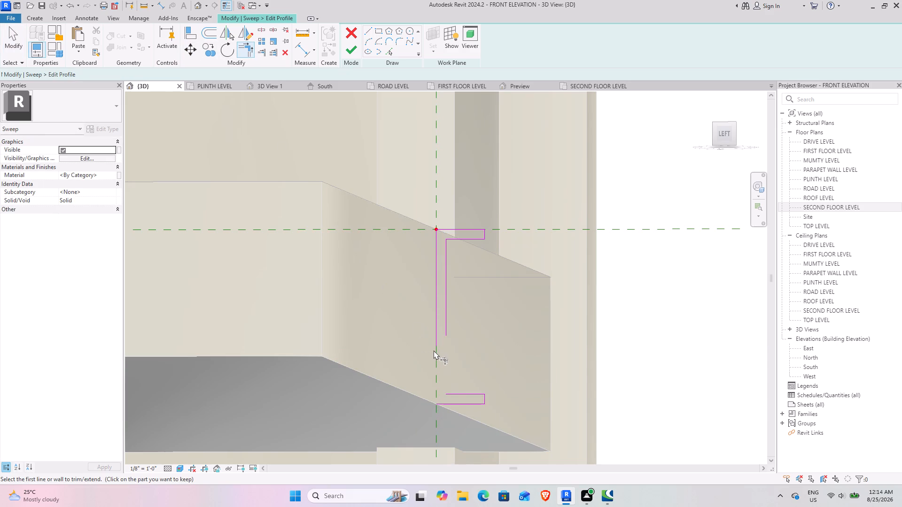
{"action": "left_click", "coordinate": [434, 346]}
{"action": "left_click", "coordinate": [436, 405]}
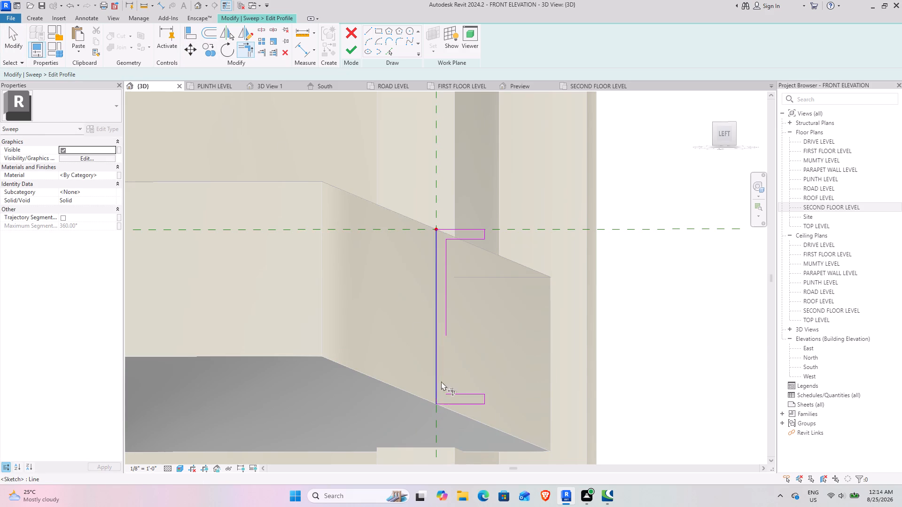
{"action": "left_click", "coordinate": [445, 330]}
{"action": "left_click", "coordinate": [447, 391]}
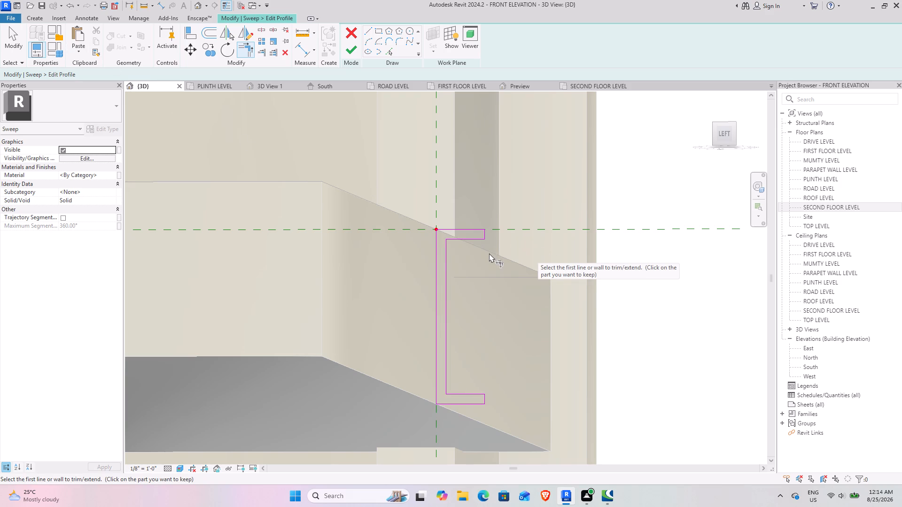
{"action": "key", "text": "Escape"}
{"action": "key", "text": "Escape"}
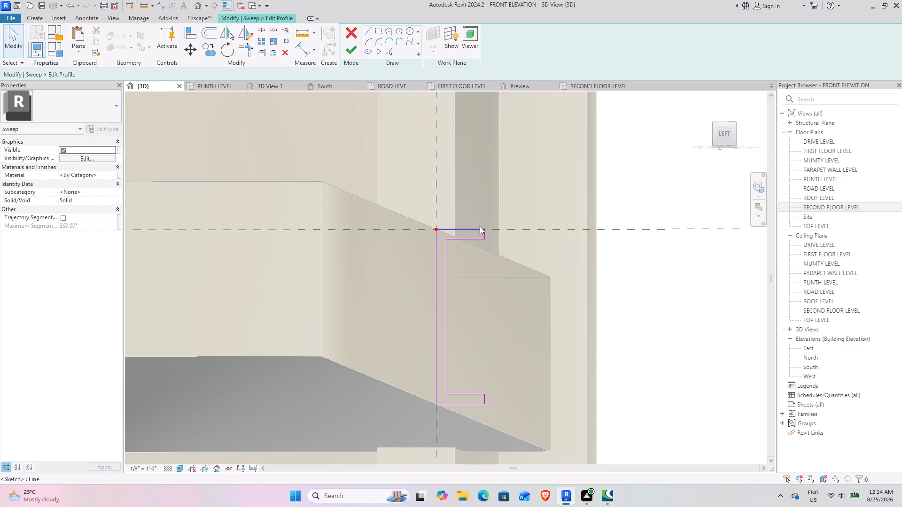
Set the clear length of the C-profile's upper flange, from inner web line to flange end, to 2.5".
{"action": "left_click", "coordinate": [476, 227]}
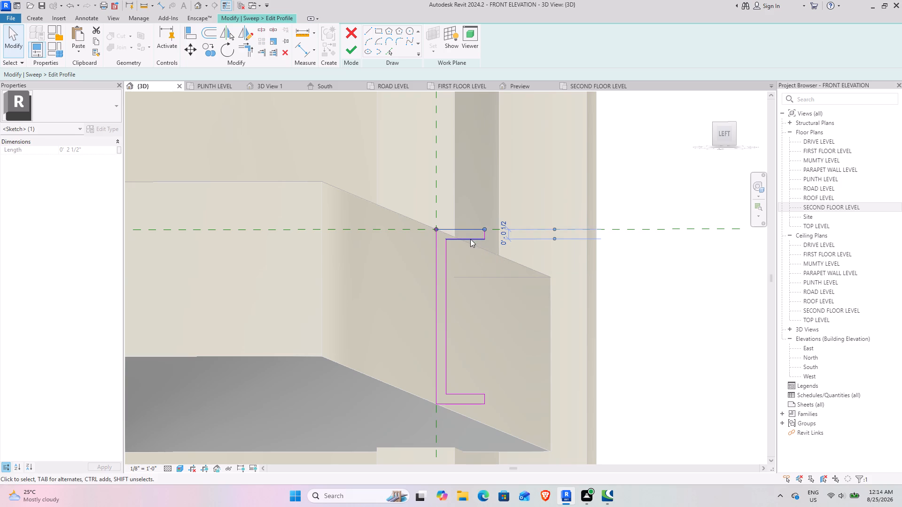
{"action": "scroll", "coordinate": [487, 230], "scroll_direction": "up", "scroll_amount": 8}
{"action": "left_click", "coordinate": [484, 239]}
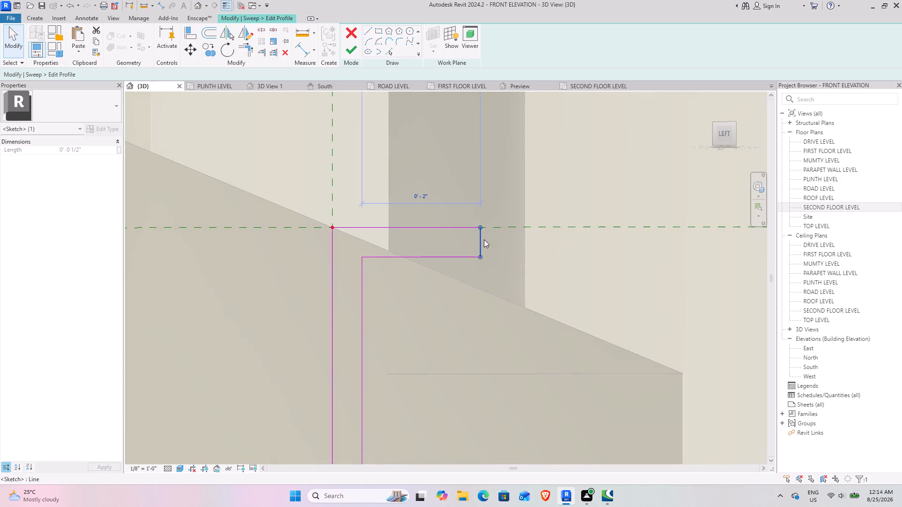
{"action": "left_click", "coordinate": [415, 194]}
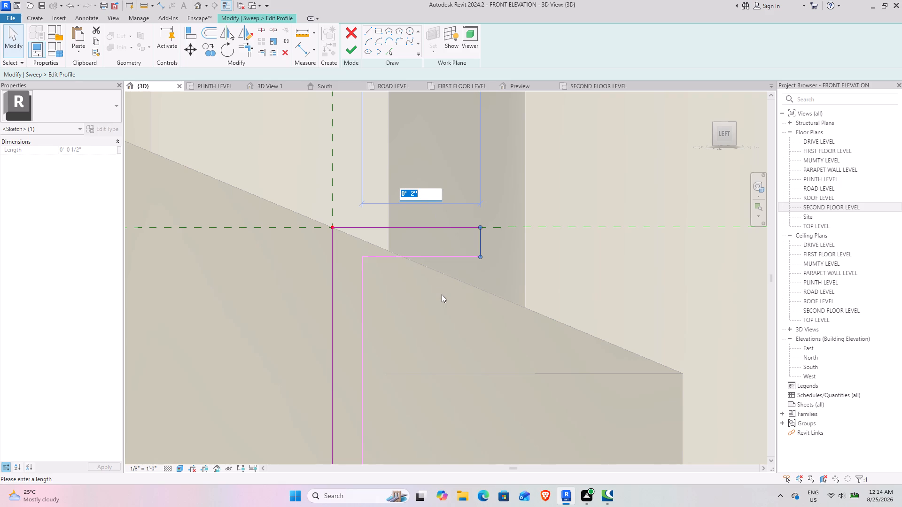
{"action": "type", "text": "2.5\""}
{"action": "key", "text": "Return"}
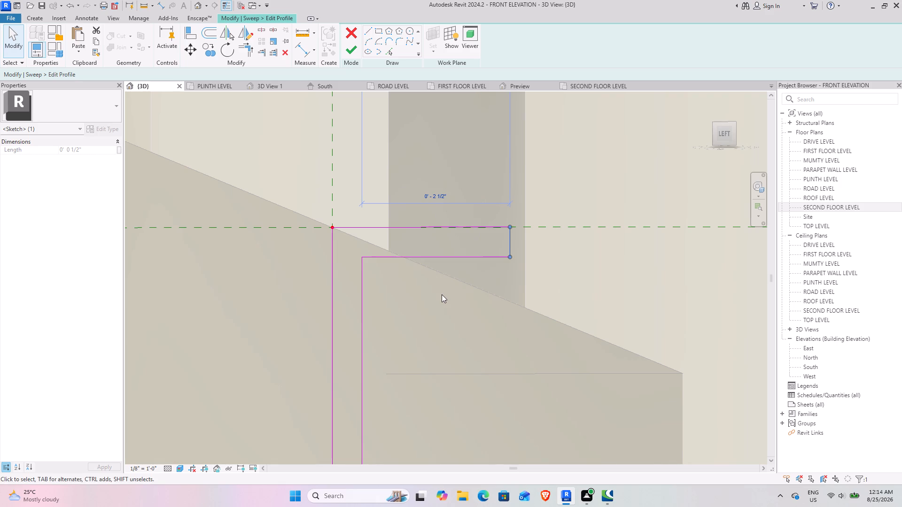
Set the clear length of the C-profile's lower flange, from inner web line to flange end, to 2.5".
{"action": "scroll", "coordinate": [432, 326], "scroll_direction": "down", "scroll_amount": 3}
{"action": "middle_click_drag", "start_coordinate": [466, 430], "coordinate": [435, 259]}
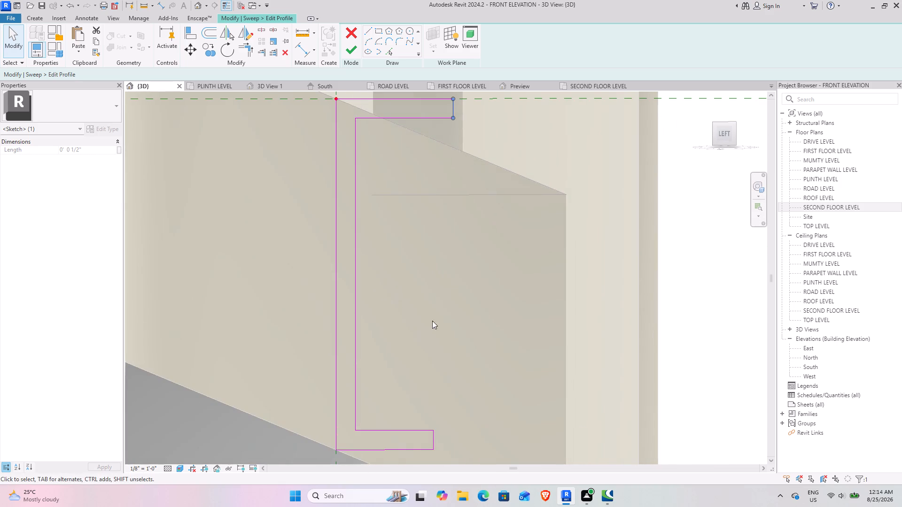
{"action": "middle_click_drag", "start_coordinate": [384, 359], "coordinate": [394, 321]}
{"action": "left_click", "coordinate": [443, 399]}
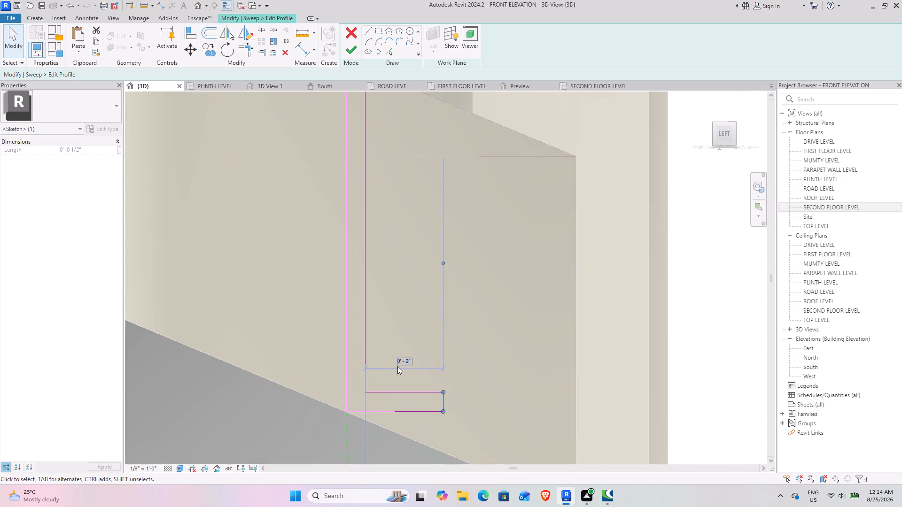
{"action": "left_click", "coordinate": [397, 366]}
{"action": "type", "text": "2.5\""}
{"action": "key", "text": "Return"}
{"action": "left_click", "coordinate": [598, 279]}
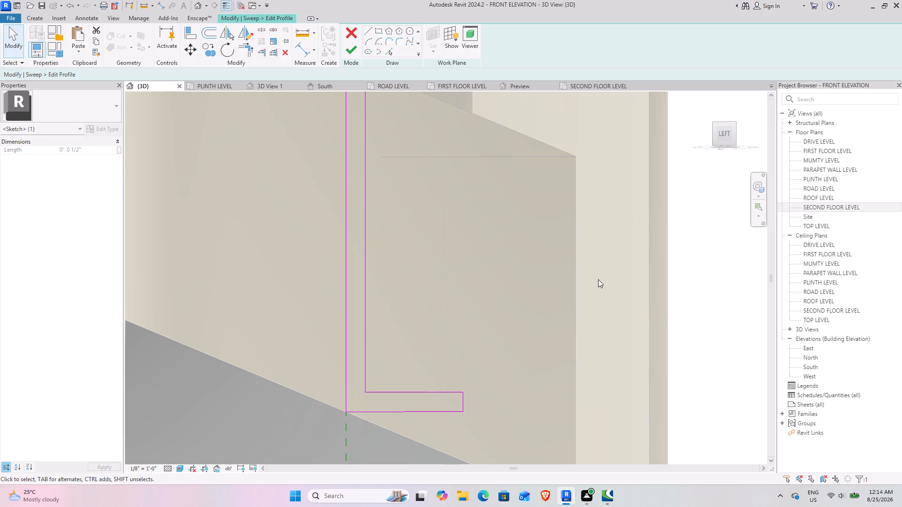
Finish the C-shaped profile sketch and complete the sweep along the slab edges.
{"action": "left_click", "coordinate": [344, 50]}
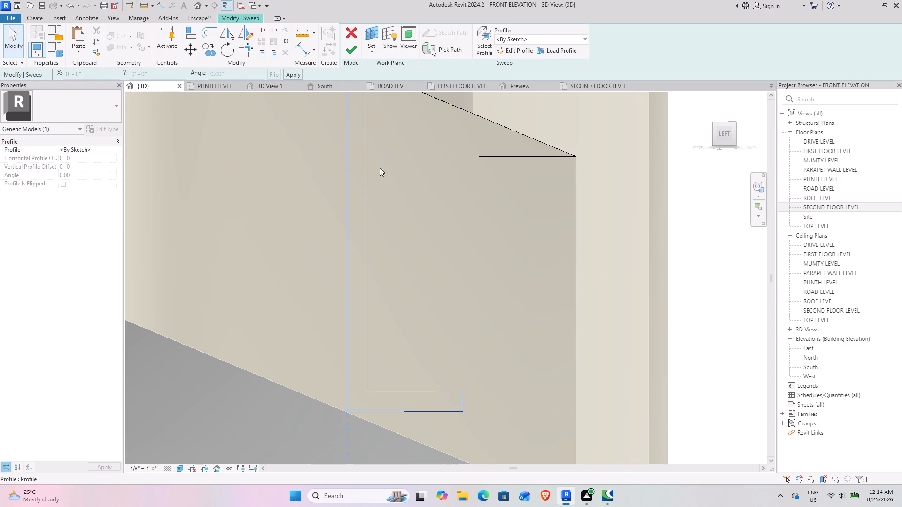
{"action": "scroll", "coordinate": [303, 172], "scroll_direction": "down", "scroll_amount": 7}
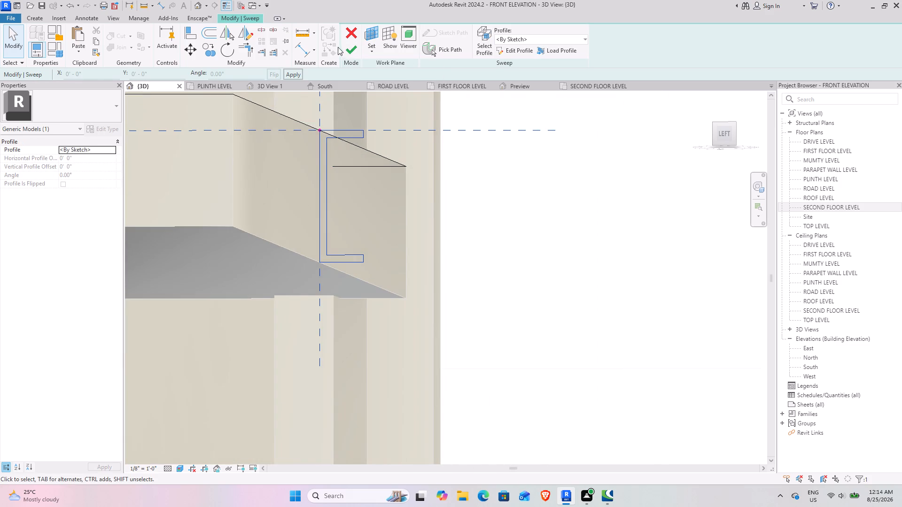
{"action": "left_click", "coordinate": [349, 52]}
Examine the C-profile sweep around the second-floor slab from the side and front of the building.
{"action": "scroll", "coordinate": [356, 260], "scroll_direction": "down", "scroll_amount": 5}
{"action": "scroll", "coordinate": [387, 284], "scroll_direction": "down", "scroll_amount": 4}
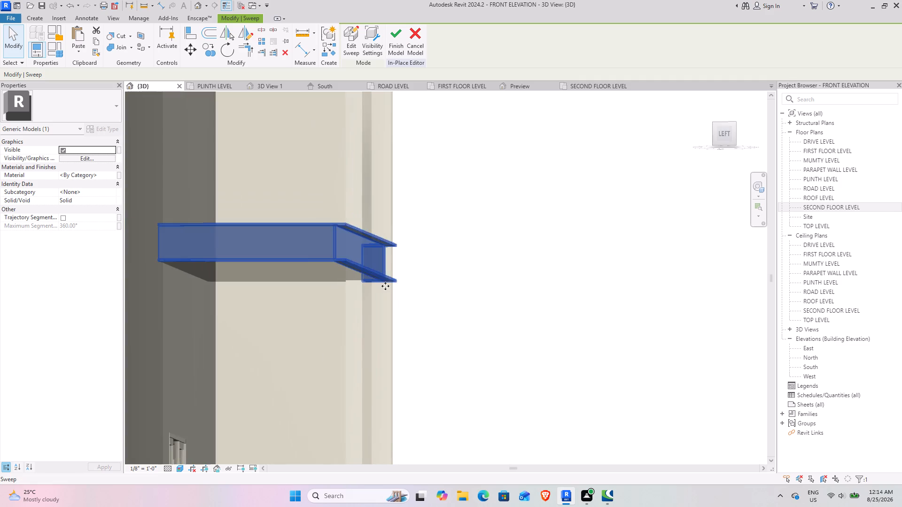
{"action": "middle_click_drag", "start_coordinate": [376, 286], "coordinate": [316, 325], "text": "shift"}
{"action": "middle_click_drag", "start_coordinate": [313, 327], "coordinate": [485, 289]}
{"action": "scroll", "coordinate": [453, 303], "scroll_direction": "down", "scroll_amount": 3}
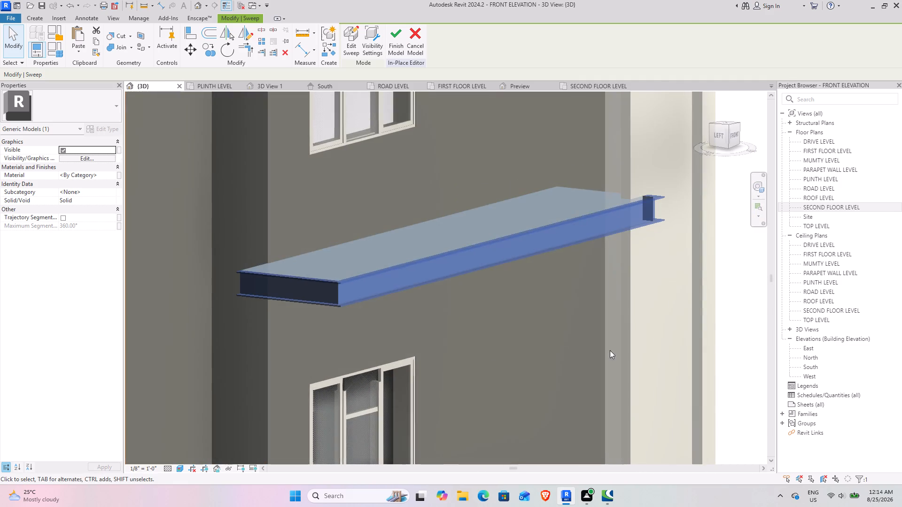
{"action": "left_click", "coordinate": [677, 295]}
{"action": "middle_click_drag", "start_coordinate": [440, 353], "coordinate": [346, 360]}
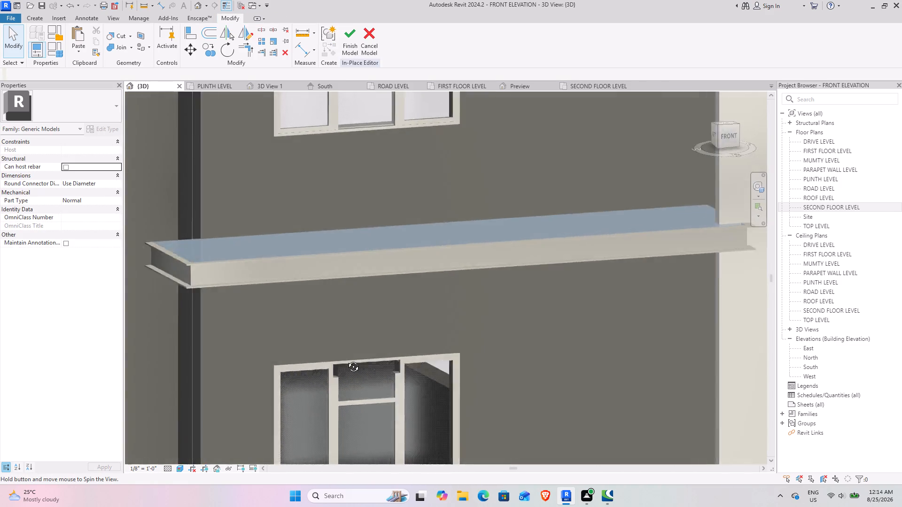
{"action": "middle_click_drag", "start_coordinate": [346, 360], "coordinate": [325, 359]}
{"action": "scroll", "coordinate": [311, 352], "scroll_direction": "down", "scroll_amount": 5}
{"action": "middle_click_drag", "start_coordinate": [291, 349], "coordinate": [334, 340]}
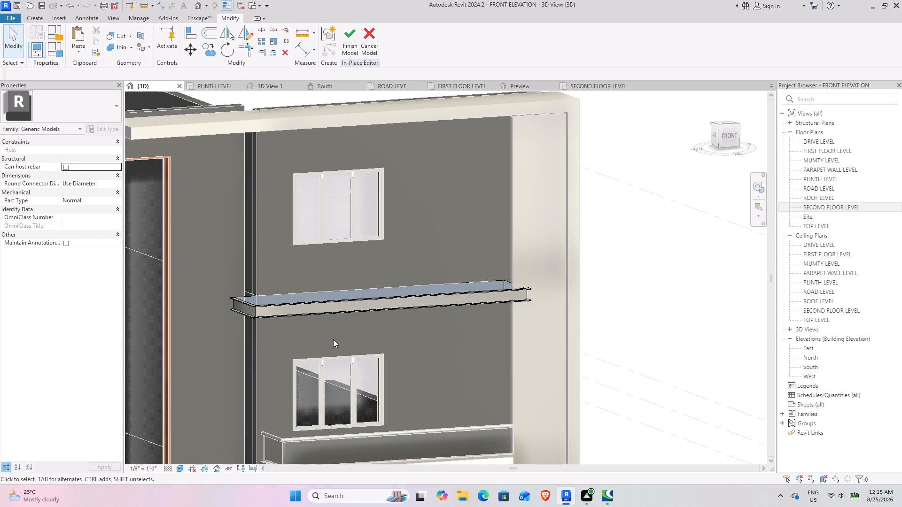
Go to the SECOND FLOOR LEVEL plan at the front slab and finish the in-place model.
{"action": "left_click", "coordinate": [593, 83]}
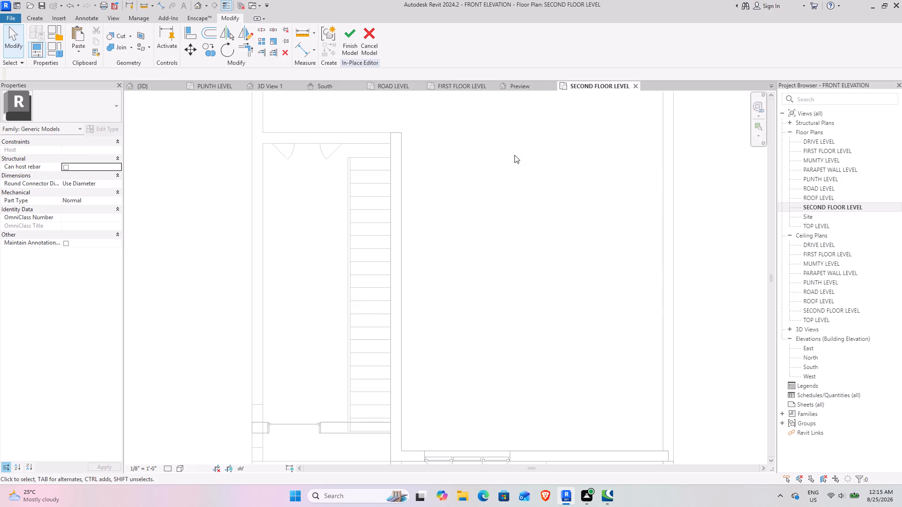
{"action": "scroll", "coordinate": [482, 363], "scroll_direction": "down", "scroll_amount": 2}
{"action": "middle_click_drag", "start_coordinate": [480, 360], "coordinate": [428, 237]}
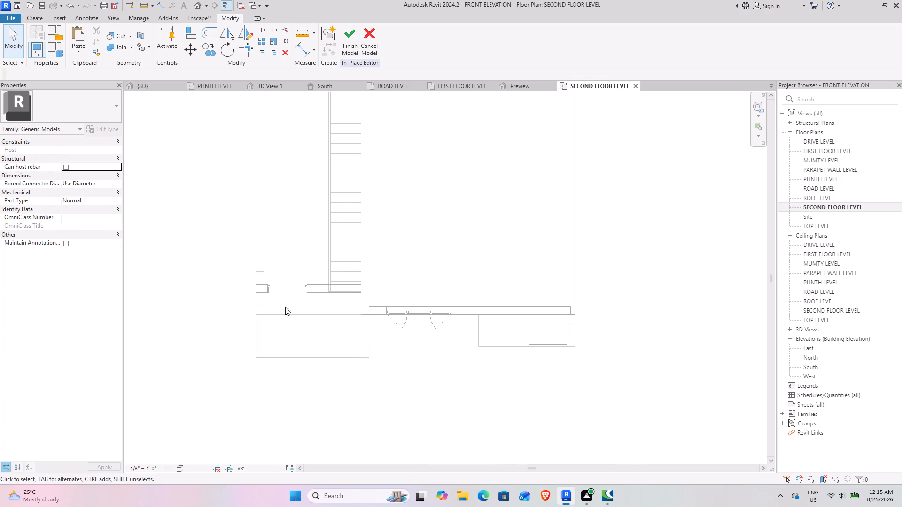
{"action": "scroll", "coordinate": [519, 356], "scroll_direction": "up", "scroll_amount": 6}
{"action": "middle_click_drag", "start_coordinate": [230, 361], "coordinate": [304, 390]}
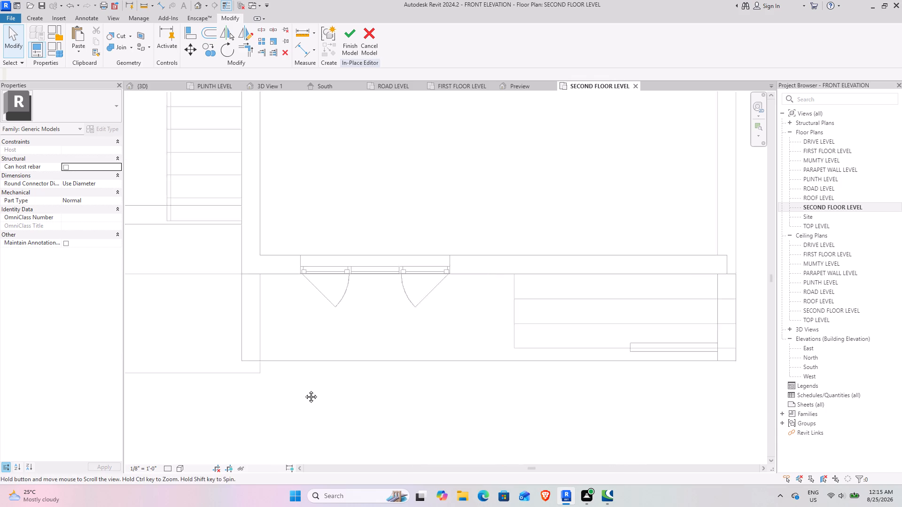
{"action": "middle_click_drag", "start_coordinate": [304, 390], "coordinate": [306, 390]}
{"action": "scroll", "coordinate": [322, 365], "scroll_direction": "up", "scroll_amount": 2}
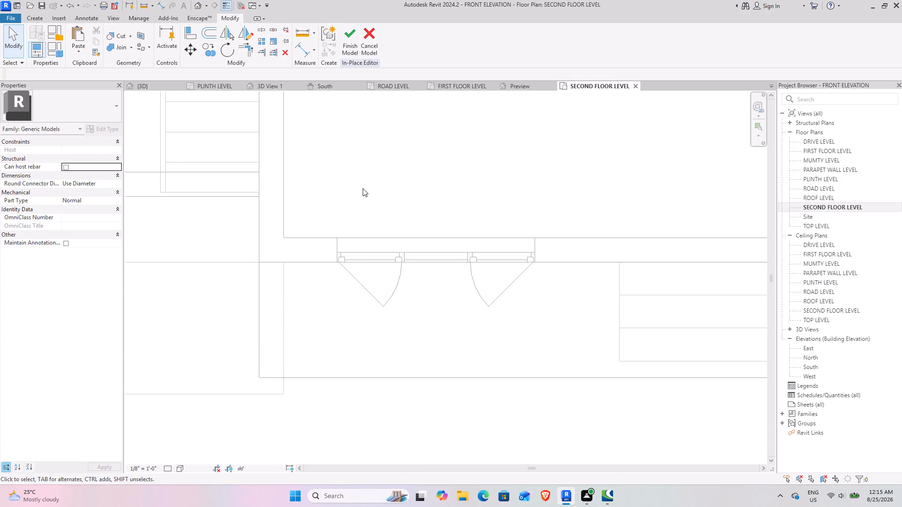
{"action": "left_click", "coordinate": [345, 42]}
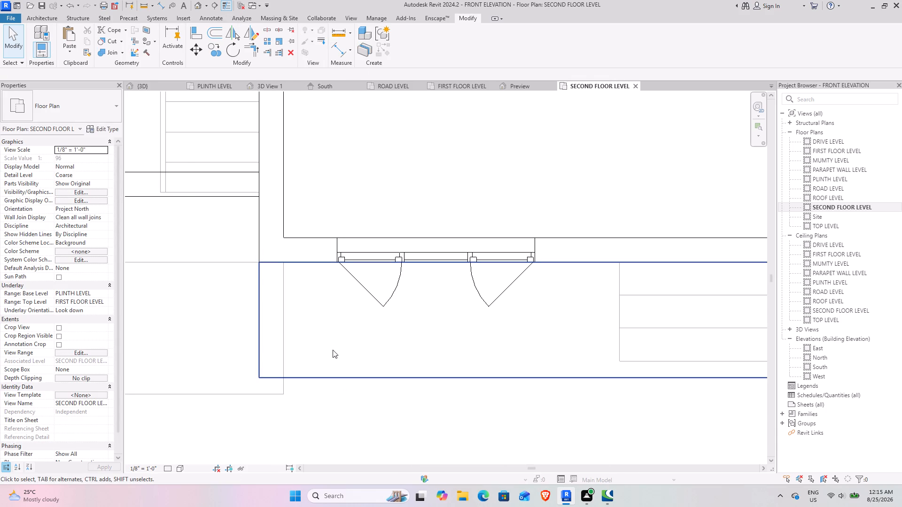
Examine the front of the building around the slab in both the 3D view and the SECOND FLOOR LEVEL plan.
{"action": "scroll", "coordinate": [333, 350], "scroll_direction": "down", "scroll_amount": 3}
{"action": "left_click", "coordinate": [408, 369]}
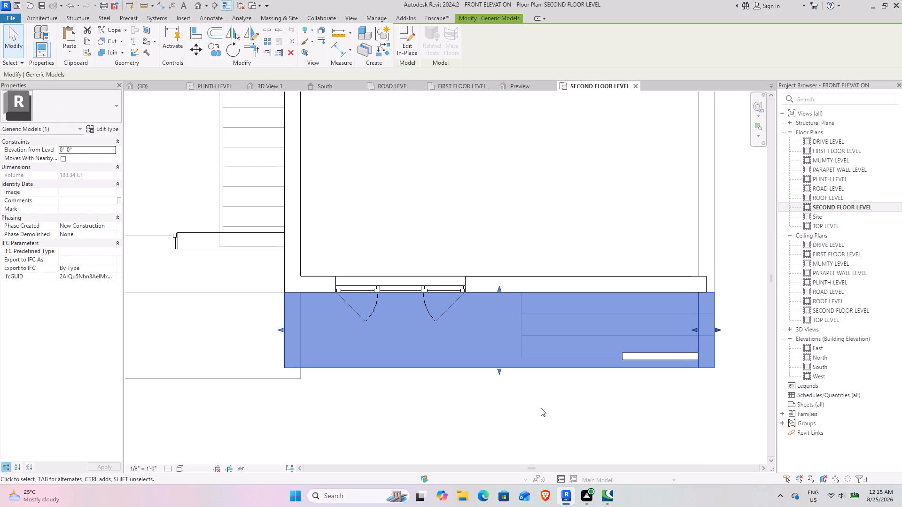
{"action": "left_click", "coordinate": [159, 88]}
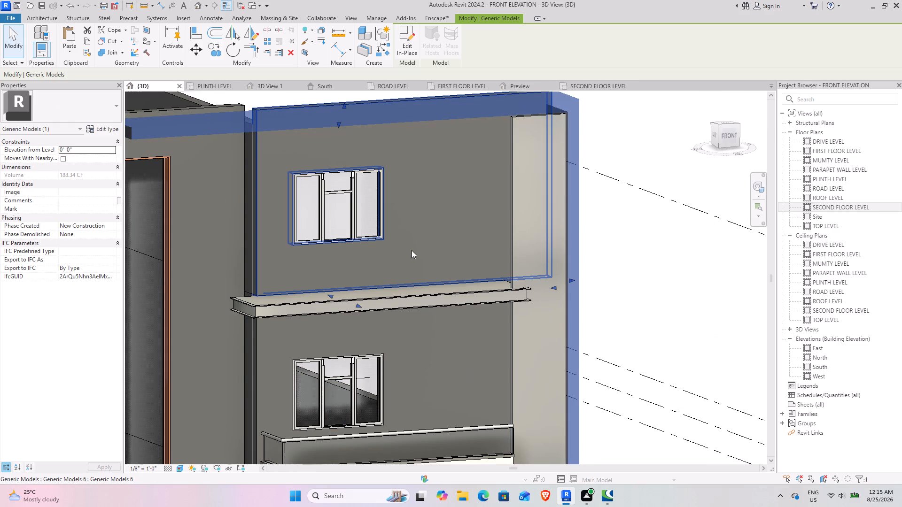
{"action": "scroll", "coordinate": [412, 250], "scroll_direction": "down", "scroll_amount": 4}
{"action": "left_click", "coordinate": [581, 270]}
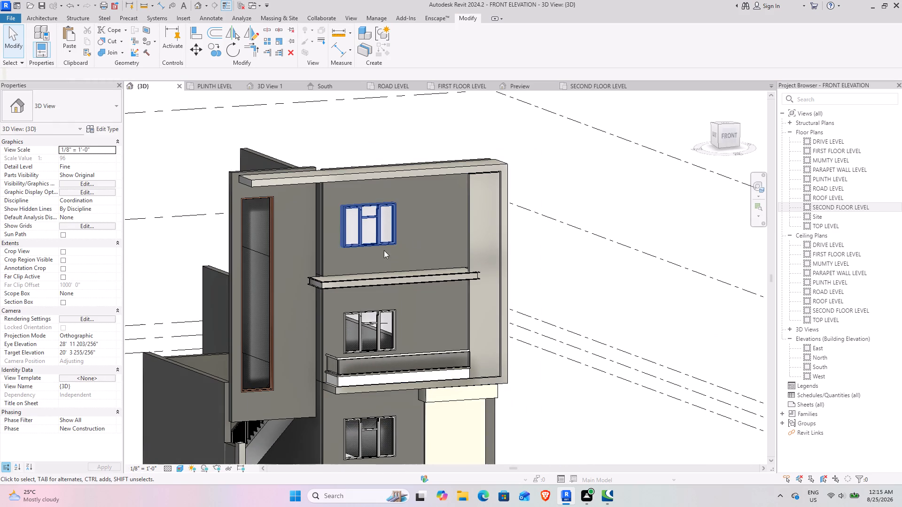
{"action": "left_click", "coordinate": [369, 280]}
{"action": "left_click", "coordinate": [607, 280]}
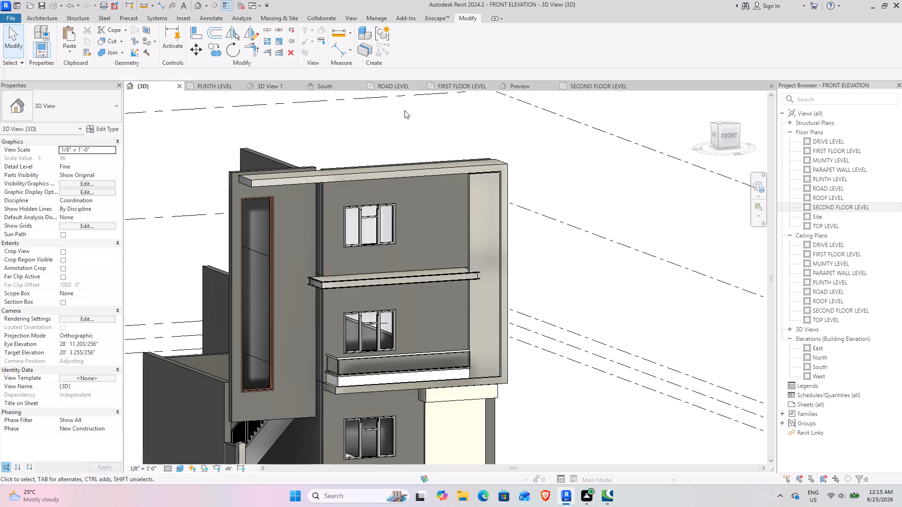
{"action": "left_click", "coordinate": [599, 89]}
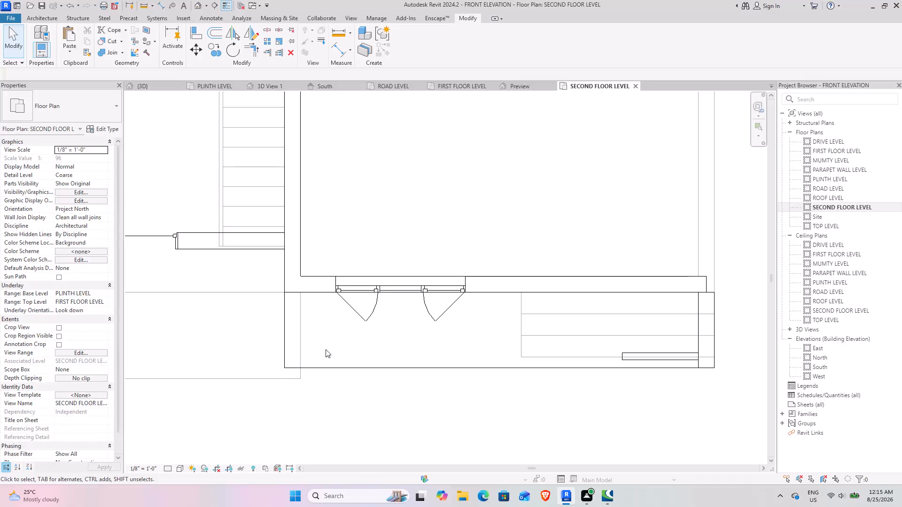
{"action": "scroll", "coordinate": [275, 338], "scroll_direction": "up", "scroll_amount": 6}
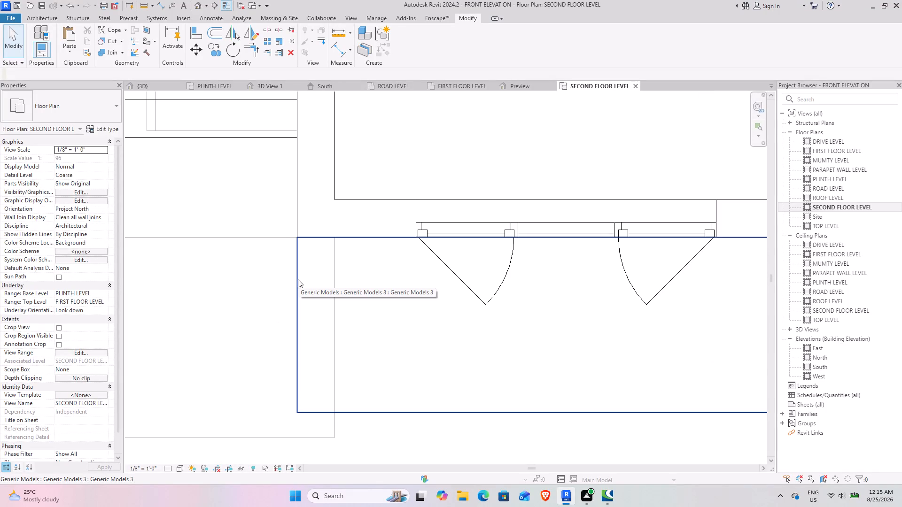
{"action": "scroll", "coordinate": [298, 279], "scroll_direction": "down", "scroll_amount": 3}
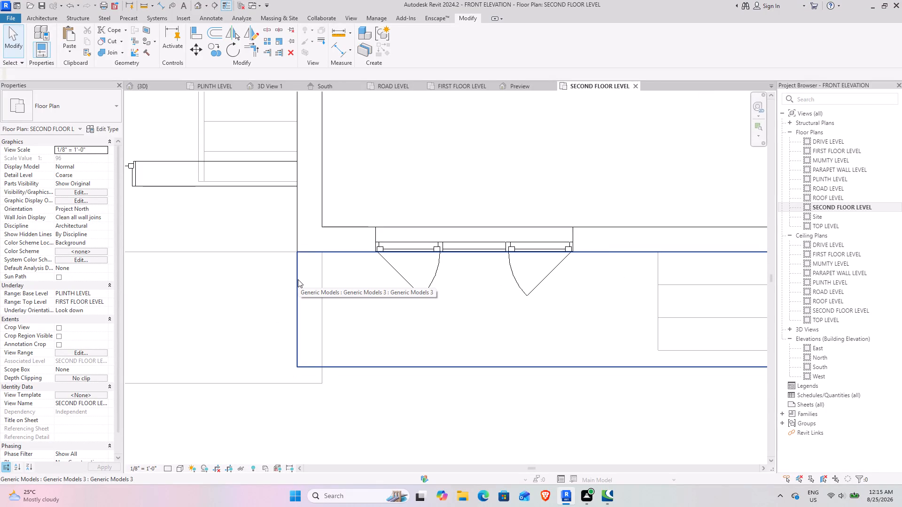
{"action": "scroll", "coordinate": [288, 282], "scroll_direction": "down", "scroll_amount": 7}
{"action": "middle_click_drag", "start_coordinate": [261, 274], "coordinate": [287, 272]}
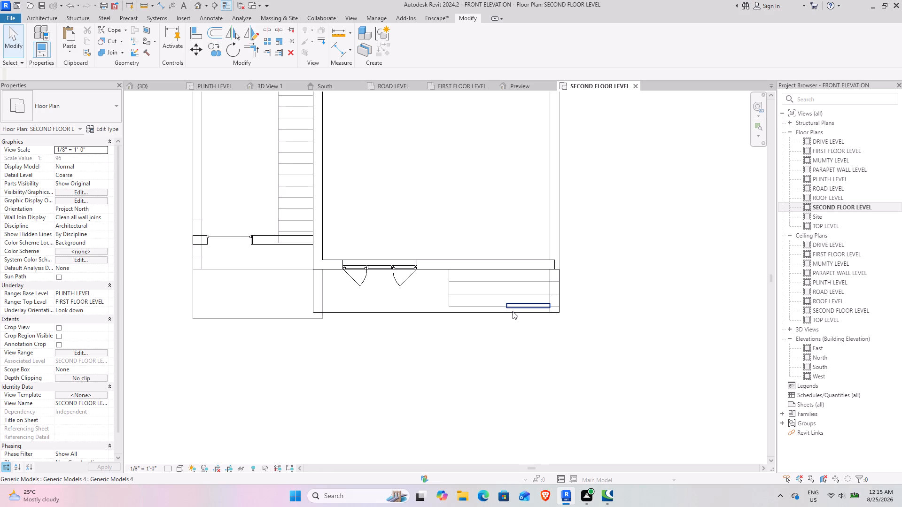
{"action": "scroll", "coordinate": [540, 306], "scroll_direction": "up", "scroll_amount": 6}
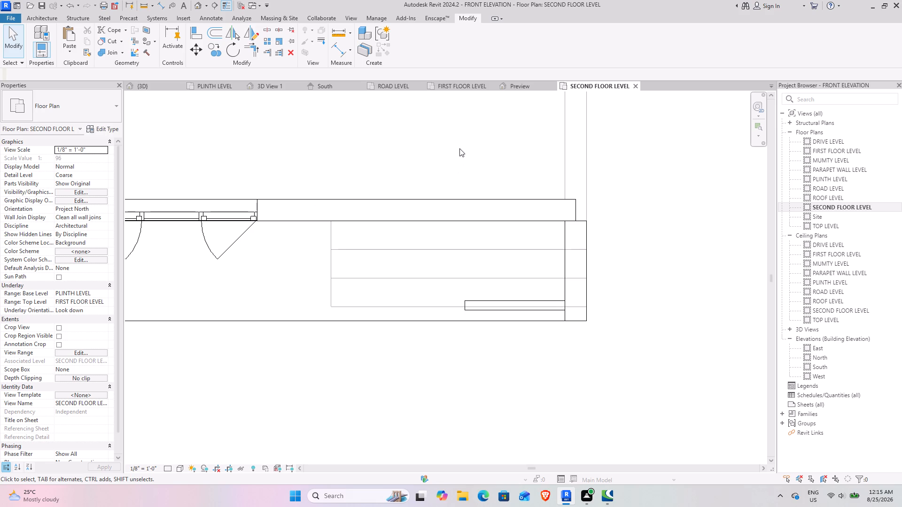
Open the ROOF LEVEL floor plan and set its underlay base level to ROAD LEVEL.
{"action": "double_click", "coordinate": [844, 197]}
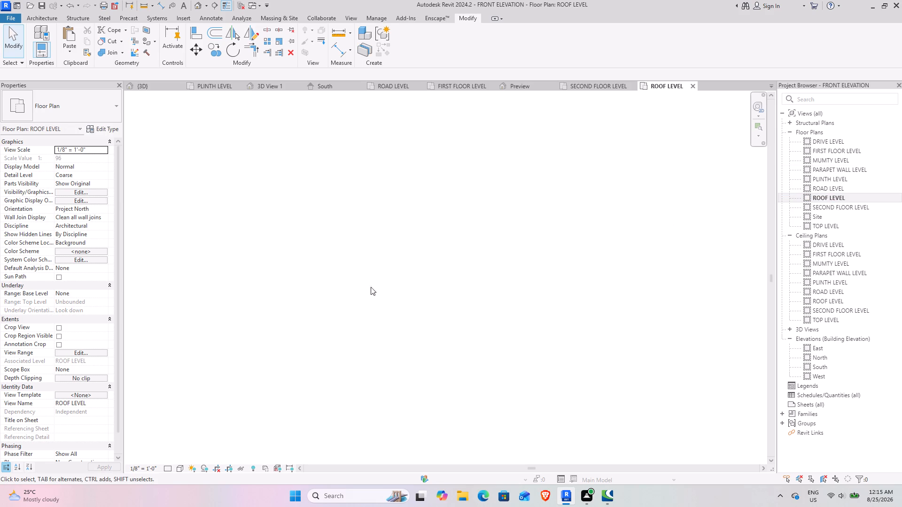
{"action": "scroll", "coordinate": [744, 209], "scroll_direction": "down", "scroll_amount": 6}
{"action": "left_click", "coordinate": [82, 293]}
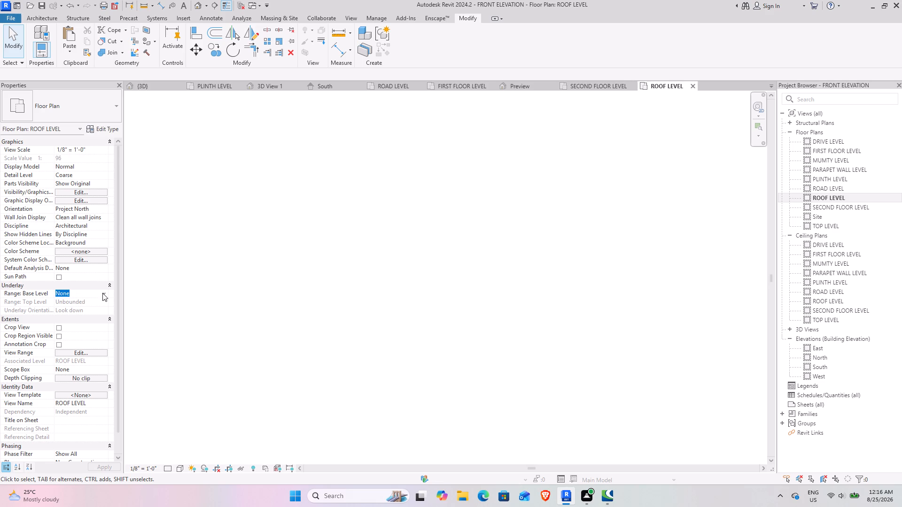
{"action": "left_click", "coordinate": [102, 293]}
{"action": "left_click", "coordinate": [77, 307]}
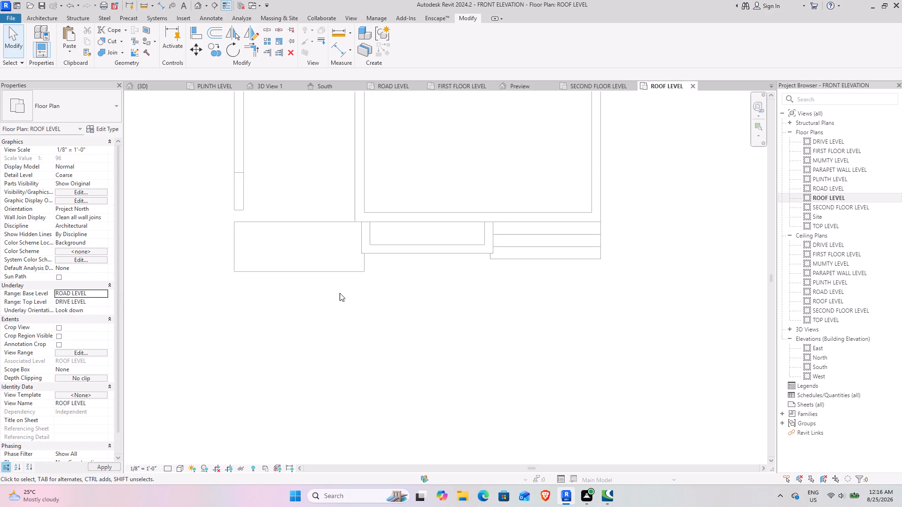
{"action": "left_click", "coordinate": [389, 287]}
Examine the underlaid wall and front slab outlines in the ROOF LEVEL plan.
{"action": "scroll", "coordinate": [421, 211], "scroll_direction": "up", "scroll_amount": 3}
{"action": "middle_click_drag", "start_coordinate": [430, 210], "coordinate": [408, 321]}
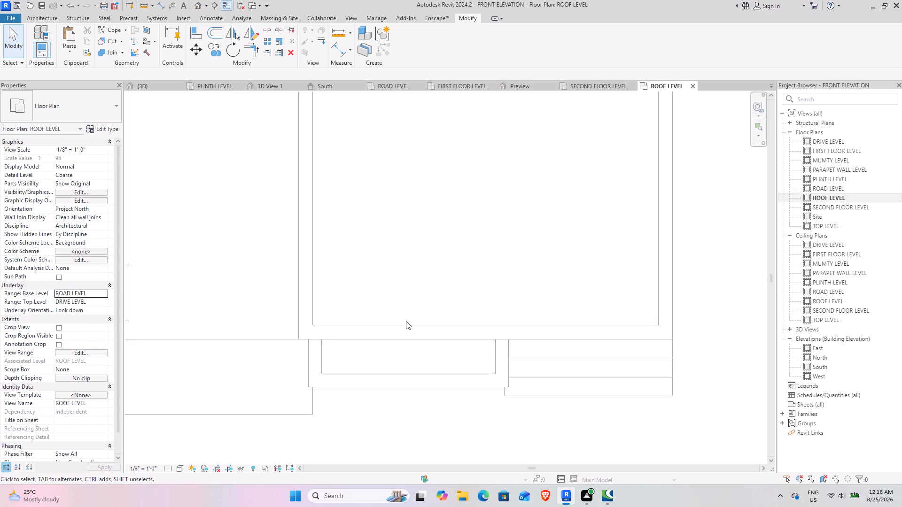
{"action": "scroll", "coordinate": [406, 321], "scroll_direction": "down", "scroll_amount": 7}
{"action": "scroll", "coordinate": [402, 252], "scroll_direction": "down", "scroll_amount": 4}
{"action": "middle_click_drag", "start_coordinate": [436, 234], "coordinate": [414, 366]}
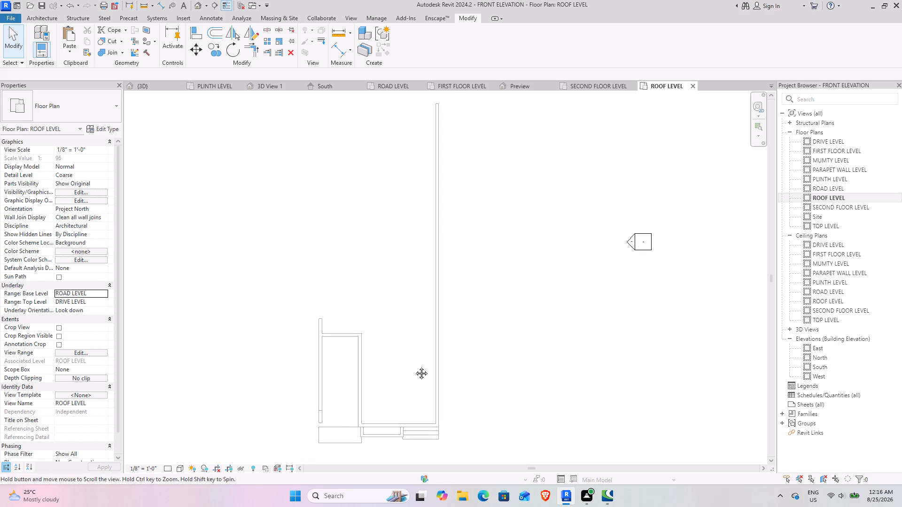
{"action": "middle_click_drag", "start_coordinate": [414, 366], "coordinate": [415, 278]}
{"action": "scroll", "coordinate": [385, 317], "scroll_direction": "up", "scroll_amount": 7}
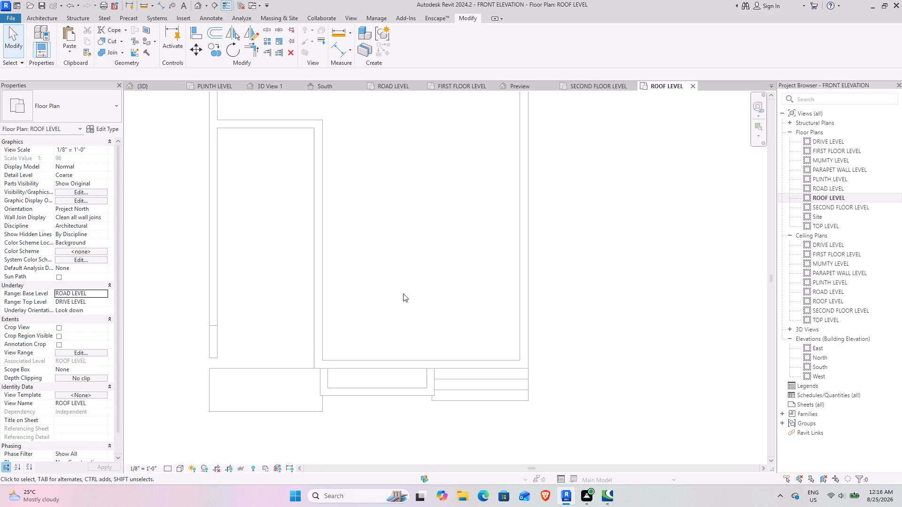
{"action": "scroll", "coordinate": [403, 293], "scroll_direction": "down", "scroll_amount": 2}
{"action": "double_click", "coordinate": [417, 167]}
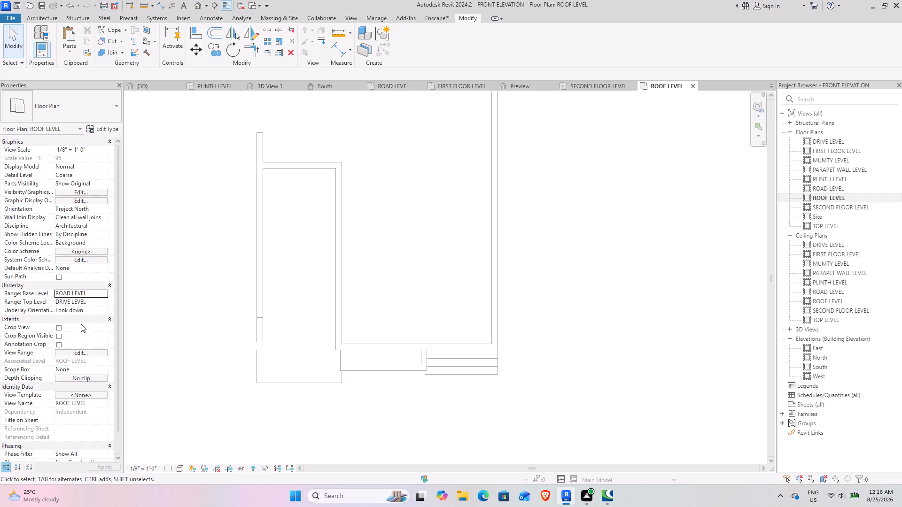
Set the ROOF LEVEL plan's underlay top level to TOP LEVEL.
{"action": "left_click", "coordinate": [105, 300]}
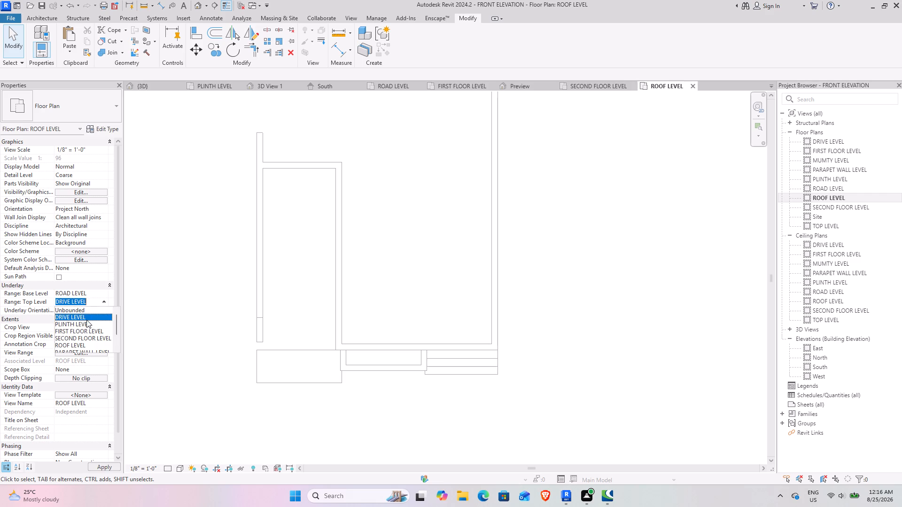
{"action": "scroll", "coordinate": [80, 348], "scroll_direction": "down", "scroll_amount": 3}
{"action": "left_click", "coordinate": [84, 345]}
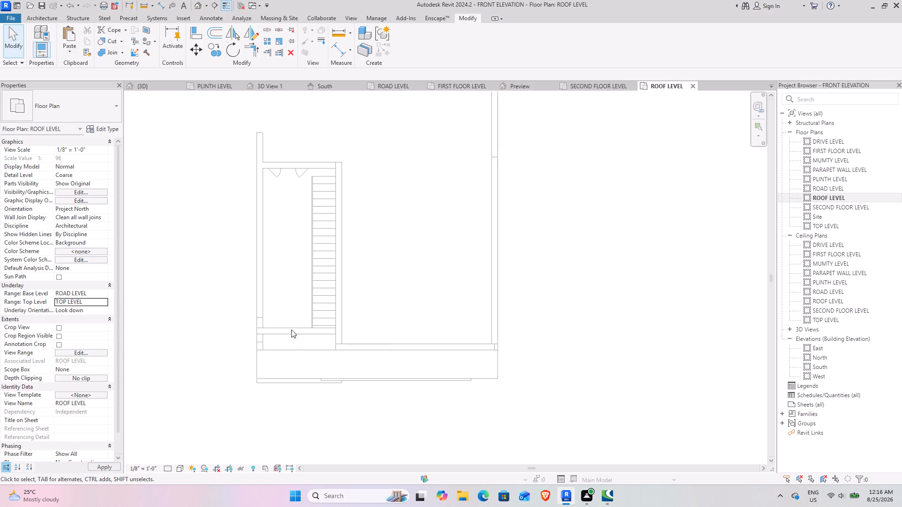
Set the ROOF LEVEL plan's underlay top level to ROOF LEVEL.
{"action": "left_click", "coordinate": [103, 304]}
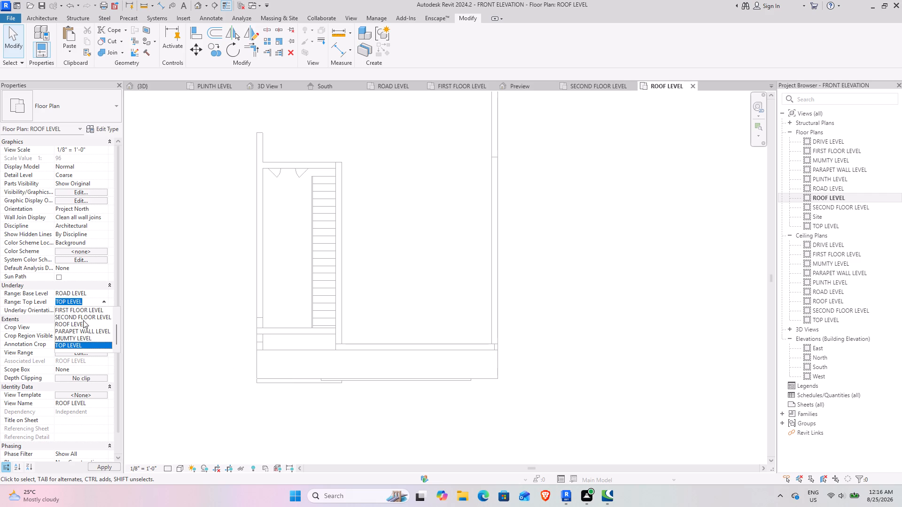
{"action": "left_click", "coordinate": [74, 321]}
{"action": "left_click_drag", "start_coordinate": [391, 407], "coordinate": [387, 407]}
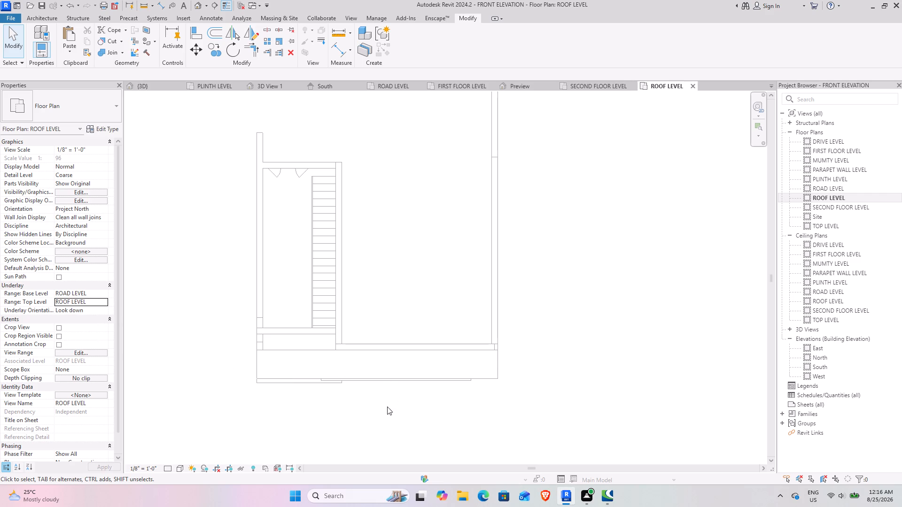
{"action": "left_click_drag", "start_coordinate": [387, 407], "coordinate": [386, 406]}
{"action": "scroll", "coordinate": [344, 323], "scroll_direction": "up", "scroll_amount": 3}
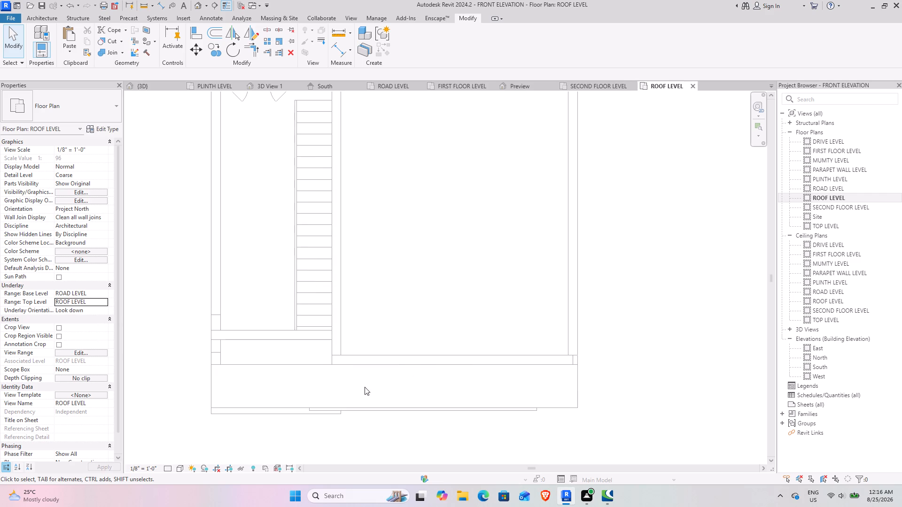
{"action": "scroll", "coordinate": [365, 383], "scroll_direction": "up", "scroll_amount": 2}
{"action": "scroll", "coordinate": [365, 376], "scroll_direction": "down", "scroll_amount": 2}
{"action": "middle_click_drag", "start_coordinate": [478, 385], "coordinate": [421, 359]}
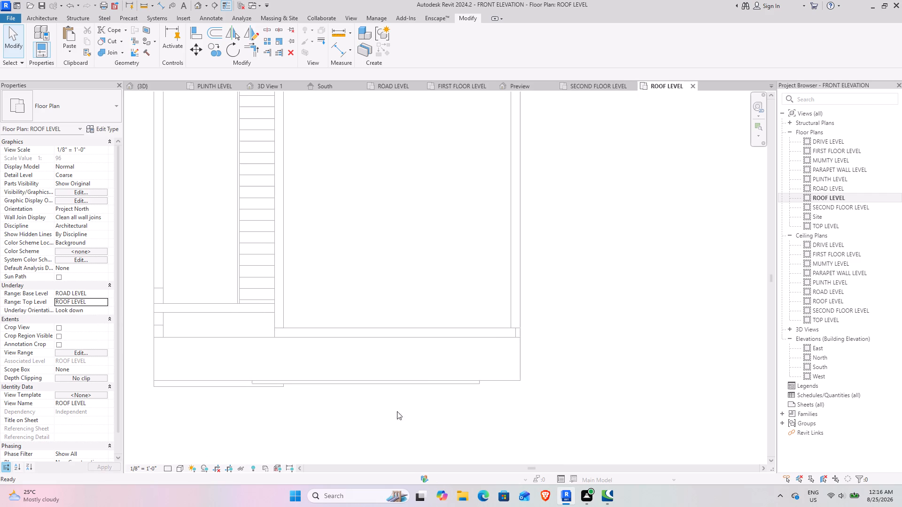
{"action": "scroll", "coordinate": [349, 384], "scroll_direction": "down", "scroll_amount": 3}
Set the ROOF LEVEL plan's underlay base level to FIRST FLOOR LEVEL.
{"action": "left_click", "coordinate": [105, 294]}
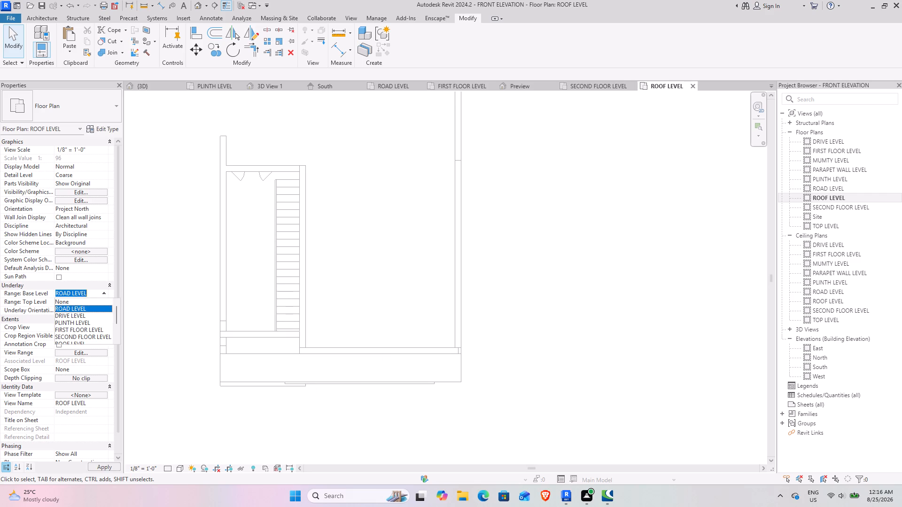
{"action": "left_click", "coordinate": [72, 327]}
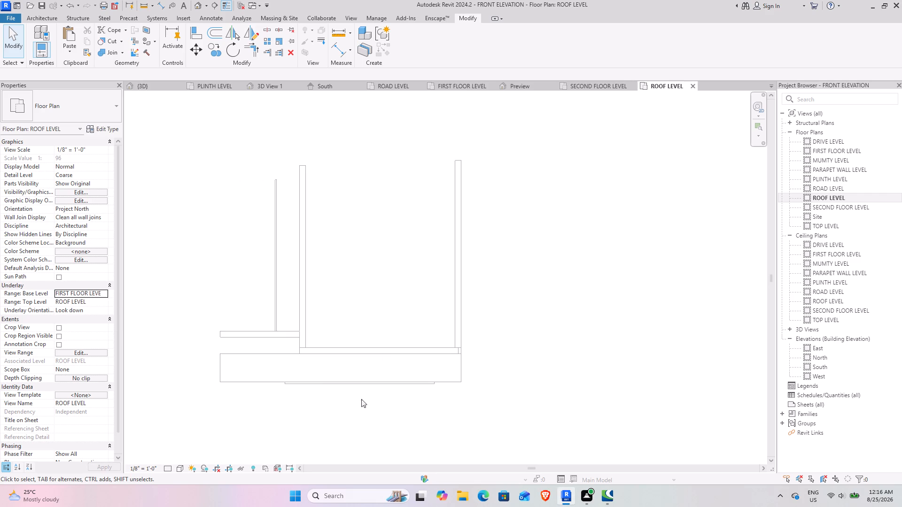
{"action": "left_click", "coordinate": [356, 415]}
{"action": "scroll", "coordinate": [318, 323], "scroll_direction": "down", "scroll_amount": 3}
{"action": "middle_click_drag", "start_coordinate": [365, 356], "coordinate": [364, 321]}
{"action": "left_click", "coordinate": [474, 349]}
{"action": "left_click_drag", "start_coordinate": [474, 348], "coordinate": [467, 347]}
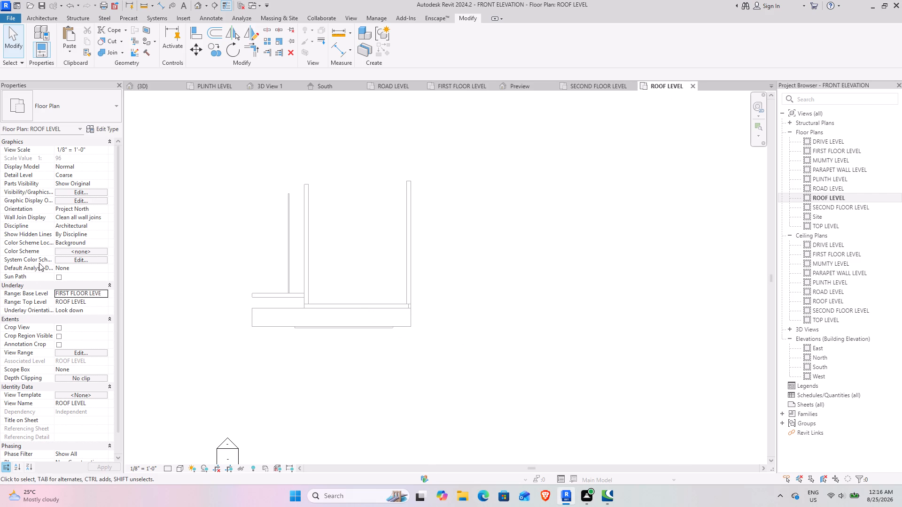
Set the cut plane offset to 1' in the ROOF LEVEL plan's view range and inspect the front slab outlines.
{"action": "left_click", "coordinate": [78, 355]}
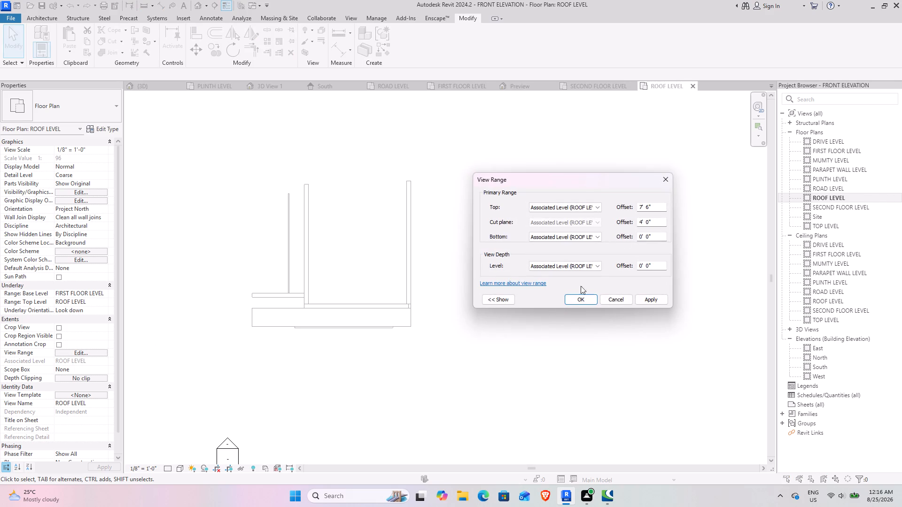
{"action": "left_click", "coordinate": [655, 224]}
{"action": "left_click_drag", "start_coordinate": [655, 224], "coordinate": [619, 224]}
{"action": "type", "text": "1'"}
{"action": "key", "text": "Return"}
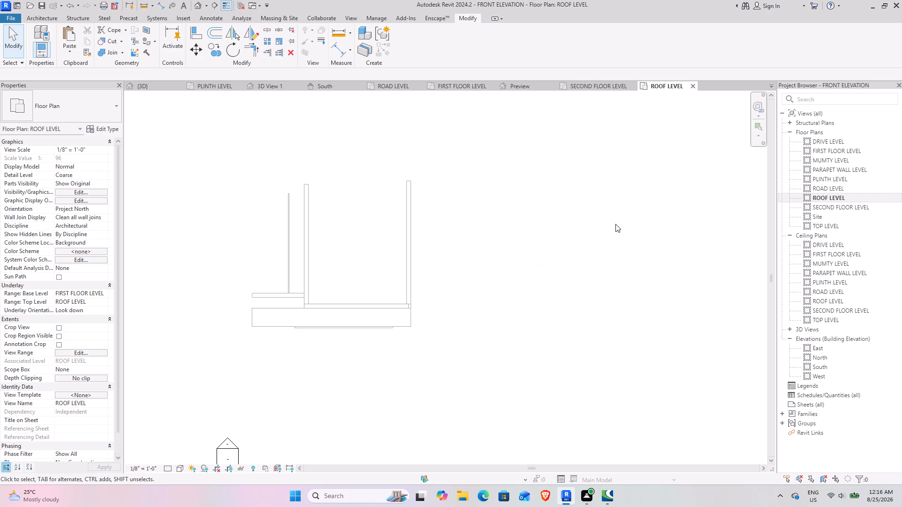
{"action": "scroll", "coordinate": [314, 319], "scroll_direction": "up", "scroll_amount": 6}
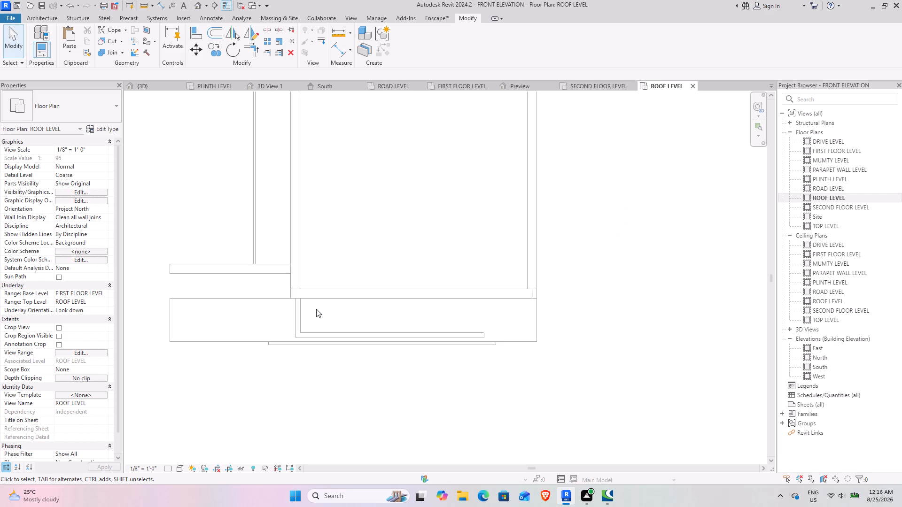
{"action": "left_click", "coordinate": [511, 417]}
{"action": "left_click", "coordinate": [453, 300]}
{"action": "left_click", "coordinate": [517, 358]}
{"action": "left_click_drag", "start_coordinate": [518, 361], "coordinate": [477, 361]}
Open the SECOND FLOOR LEVEL plan and set its underlay top level to SECOND FLOOR LEVEL.
{"action": "left_click", "coordinate": [605, 90]}
{"action": "scroll", "coordinate": [393, 365], "scroll_direction": "down", "scroll_amount": 4}
{"action": "middle_click_drag", "start_coordinate": [360, 359], "coordinate": [432, 331]}
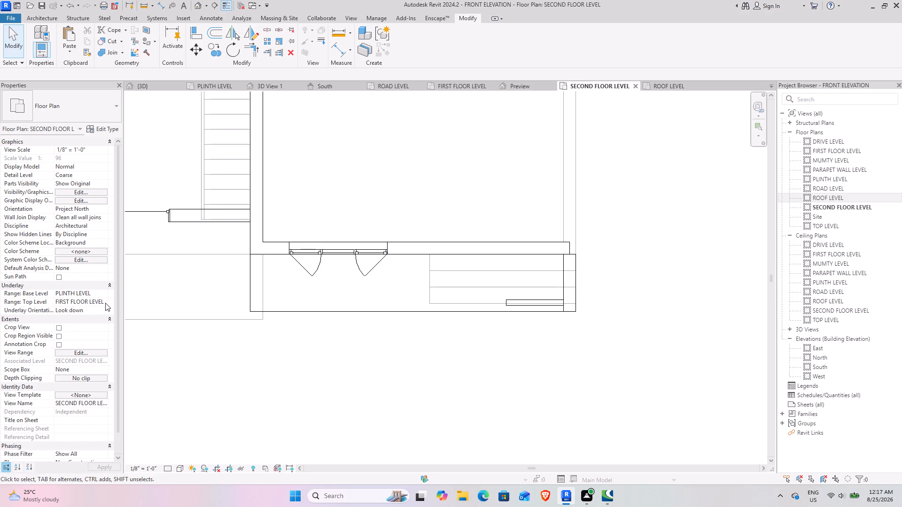
{"action": "left_click", "coordinate": [105, 303]}
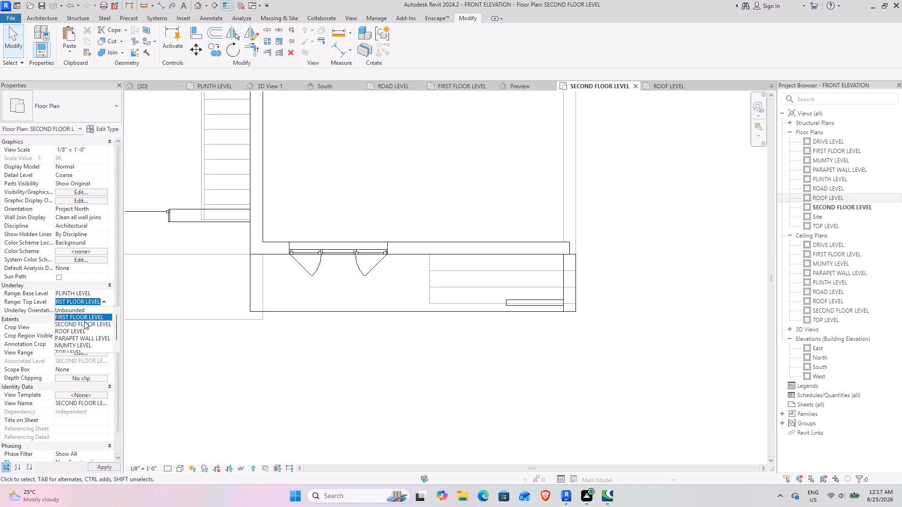
{"action": "left_click", "coordinate": [82, 324]}
{"action": "left_click", "coordinate": [385, 359]}
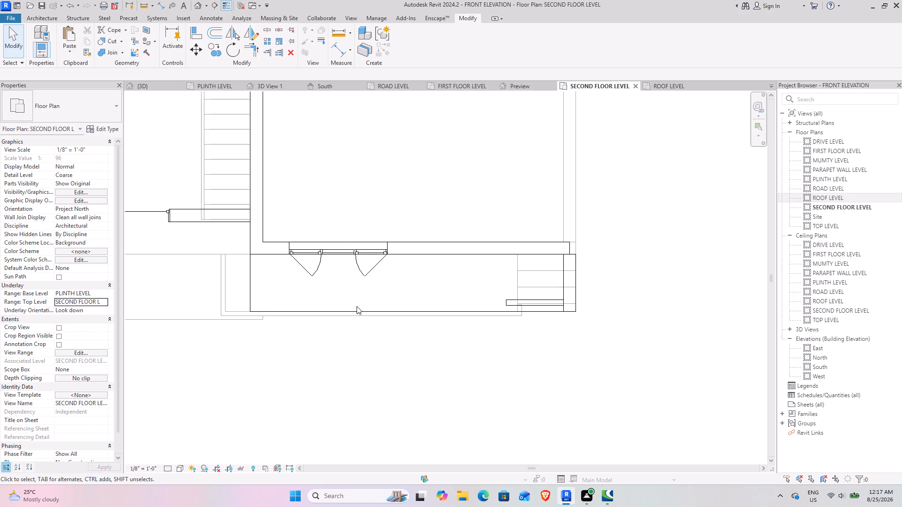
{"action": "scroll", "coordinate": [265, 279], "scroll_direction": "up", "scroll_amount": 2}
{"action": "middle_click_drag", "start_coordinate": [269, 297], "coordinate": [302, 284]}
{"action": "scroll", "coordinate": [458, 352], "scroll_direction": "up", "scroll_amount": 2}
{"action": "scroll", "coordinate": [411, 353], "scroll_direction": "down", "scroll_amount": 2}
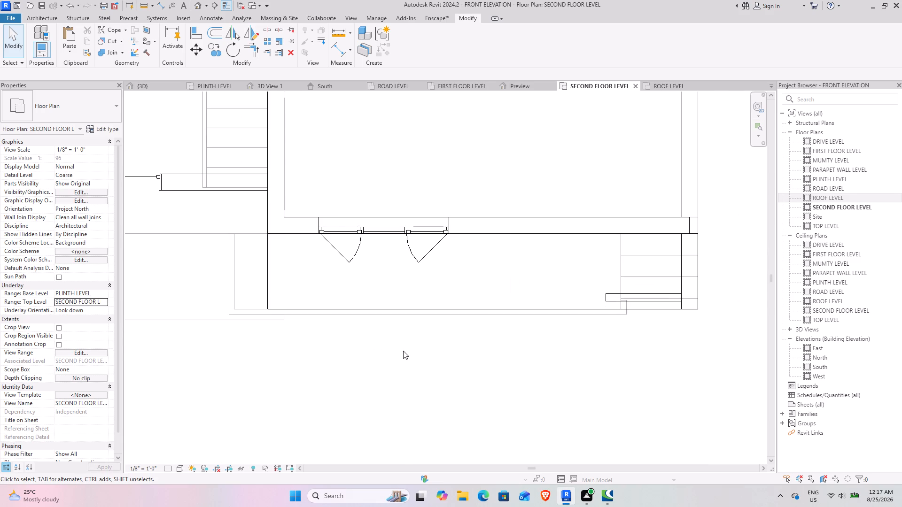
Start the Wall tool in the SECOND FLOOR LEVEL plan with the Interior - 4 7/8" Partition (1-hr) basic wall type.
{"action": "left_click", "coordinate": [45, 20]}
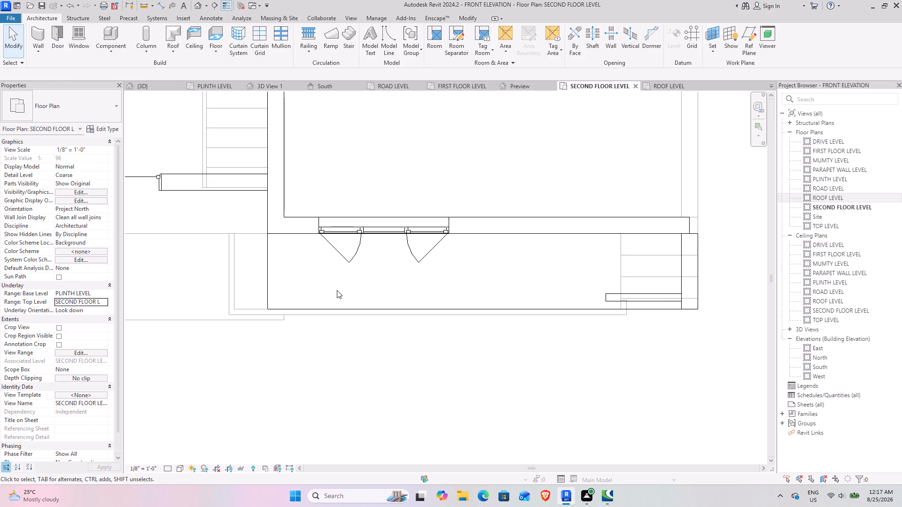
{"action": "left_click", "coordinate": [38, 36]}
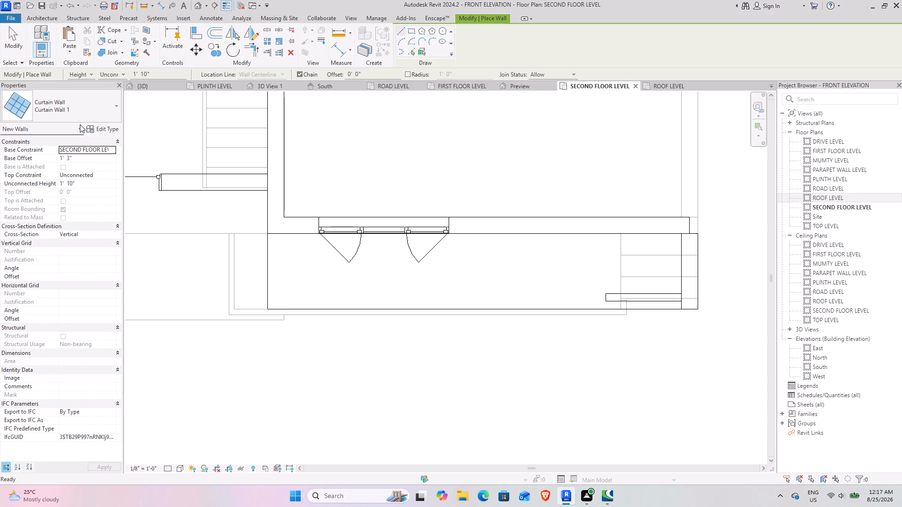
{"action": "left_click", "coordinate": [79, 107]}
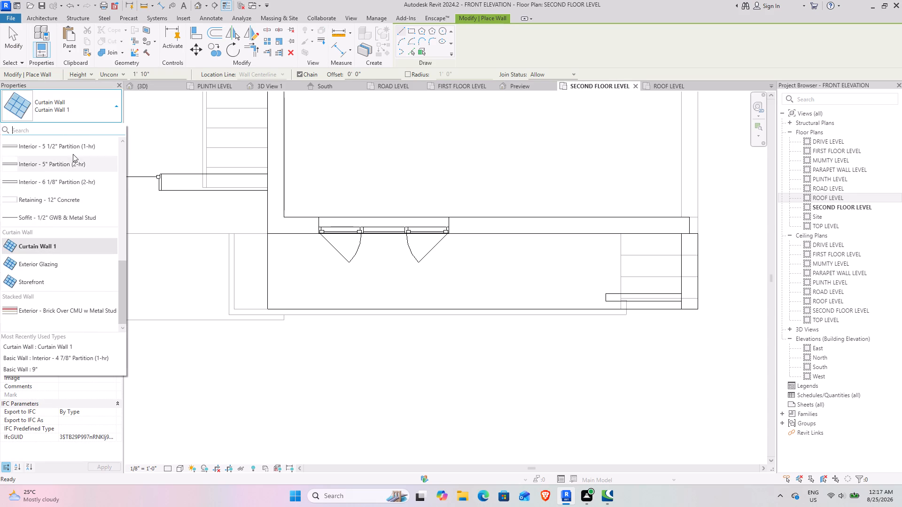
{"action": "scroll", "coordinate": [73, 147], "scroll_direction": "up", "scroll_amount": 1}
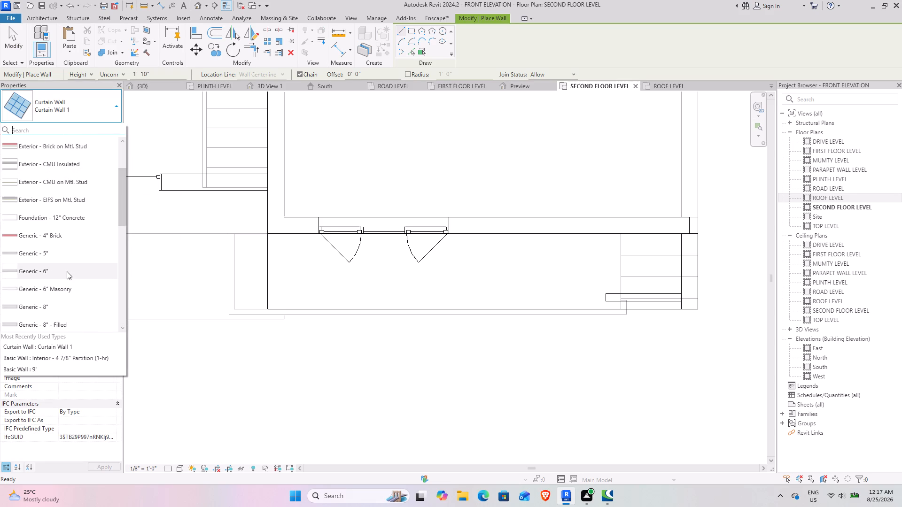
{"action": "scroll", "coordinate": [64, 247], "scroll_direction": "down", "scroll_amount": 1}
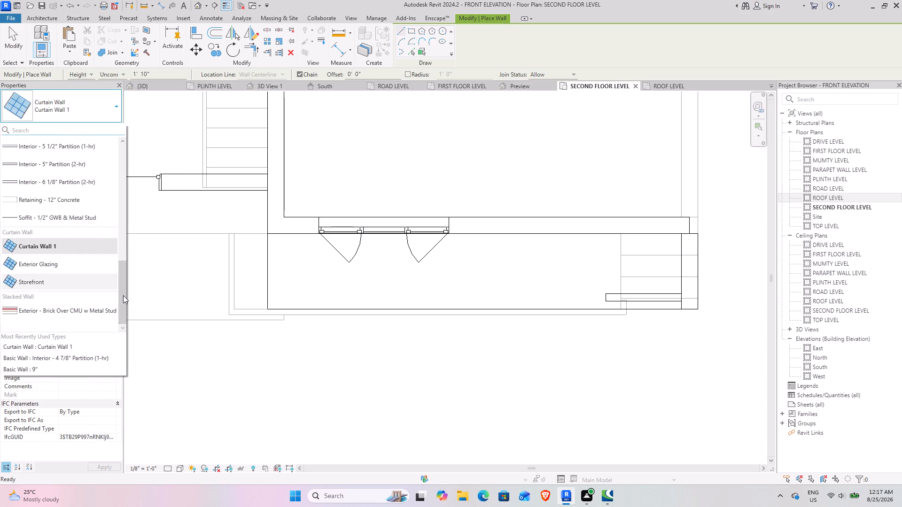
{"action": "left_click_drag", "start_coordinate": [124, 286], "coordinate": [123, 267]}
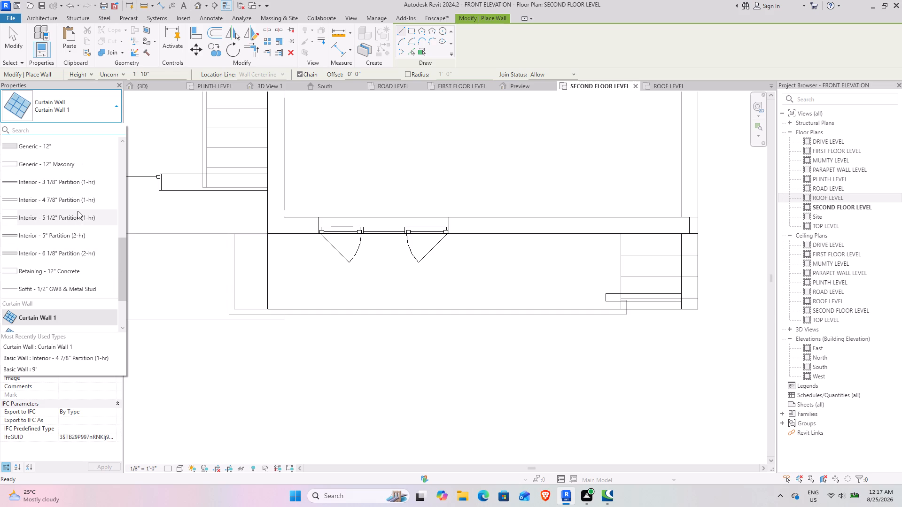
{"action": "left_click", "coordinate": [75, 202]}
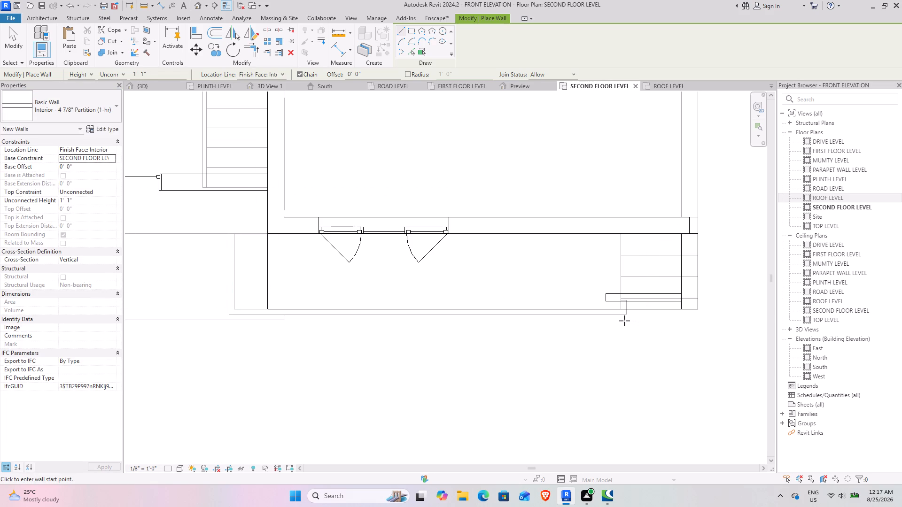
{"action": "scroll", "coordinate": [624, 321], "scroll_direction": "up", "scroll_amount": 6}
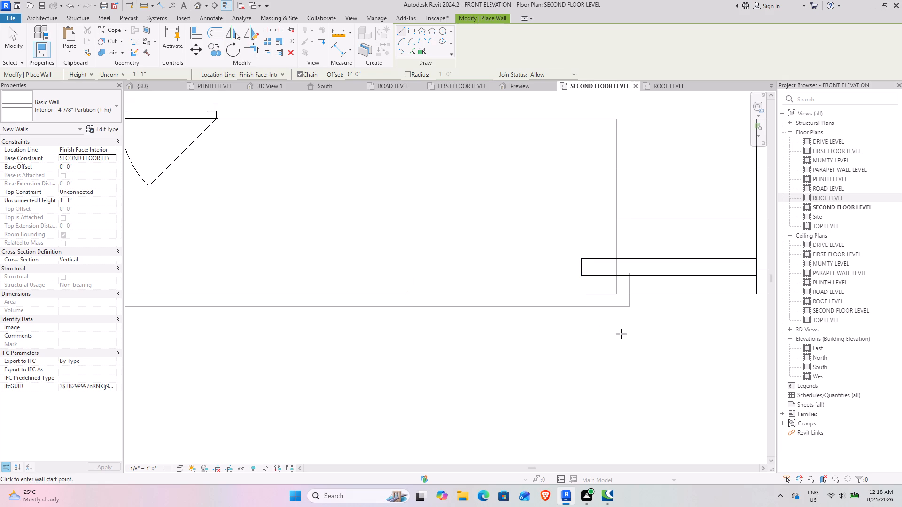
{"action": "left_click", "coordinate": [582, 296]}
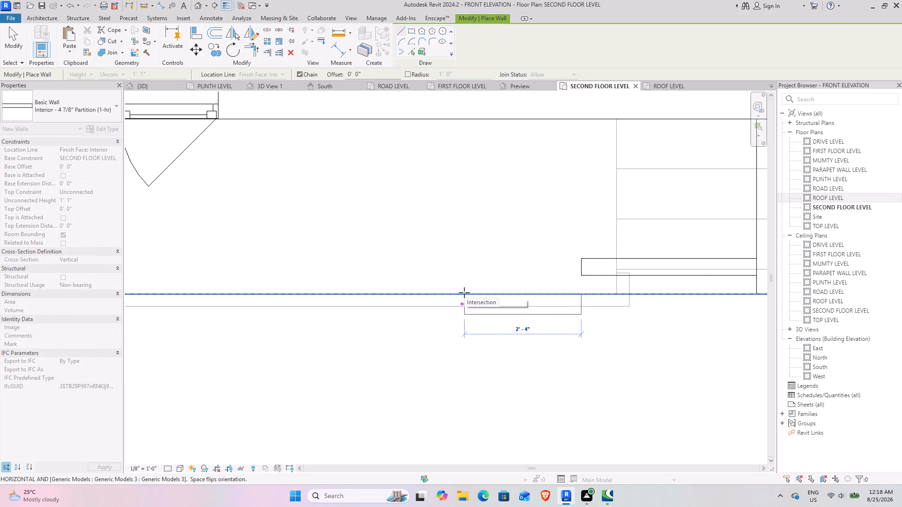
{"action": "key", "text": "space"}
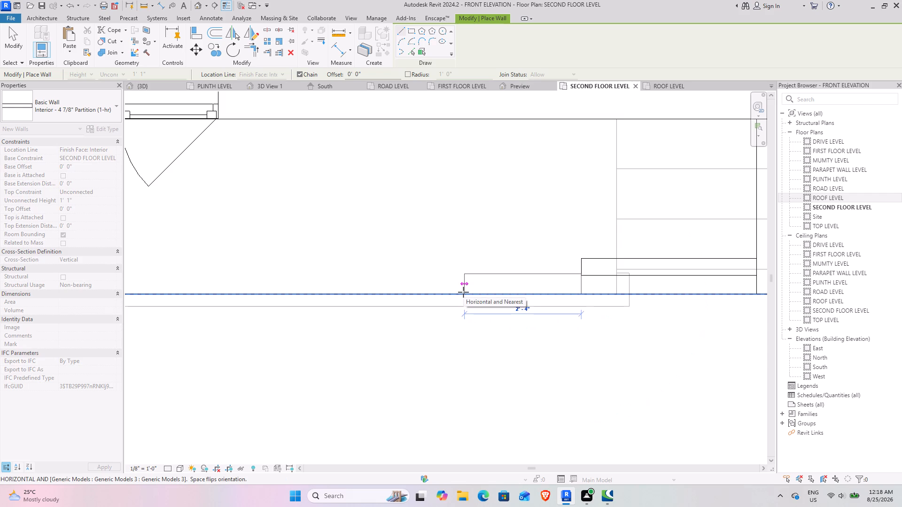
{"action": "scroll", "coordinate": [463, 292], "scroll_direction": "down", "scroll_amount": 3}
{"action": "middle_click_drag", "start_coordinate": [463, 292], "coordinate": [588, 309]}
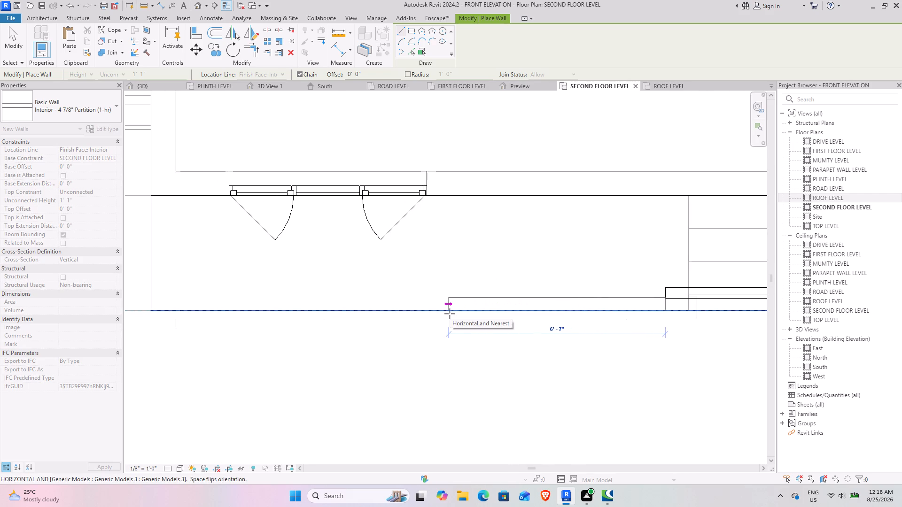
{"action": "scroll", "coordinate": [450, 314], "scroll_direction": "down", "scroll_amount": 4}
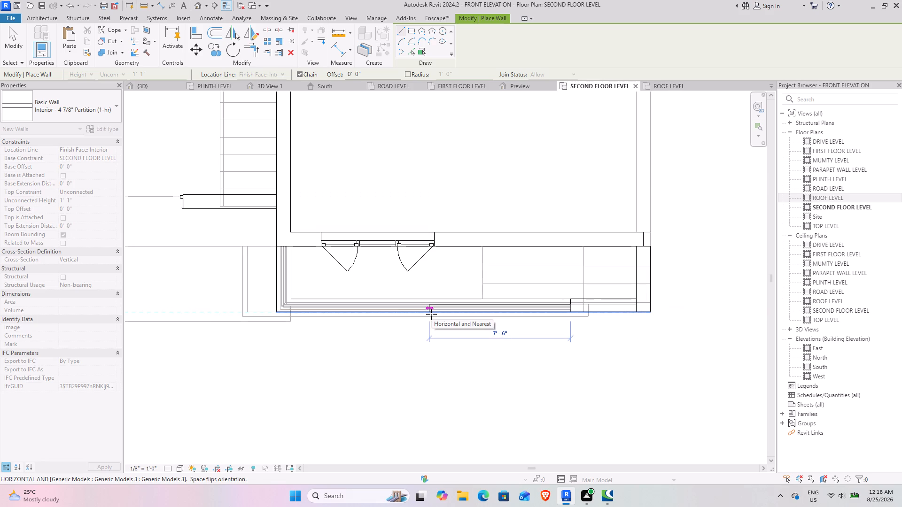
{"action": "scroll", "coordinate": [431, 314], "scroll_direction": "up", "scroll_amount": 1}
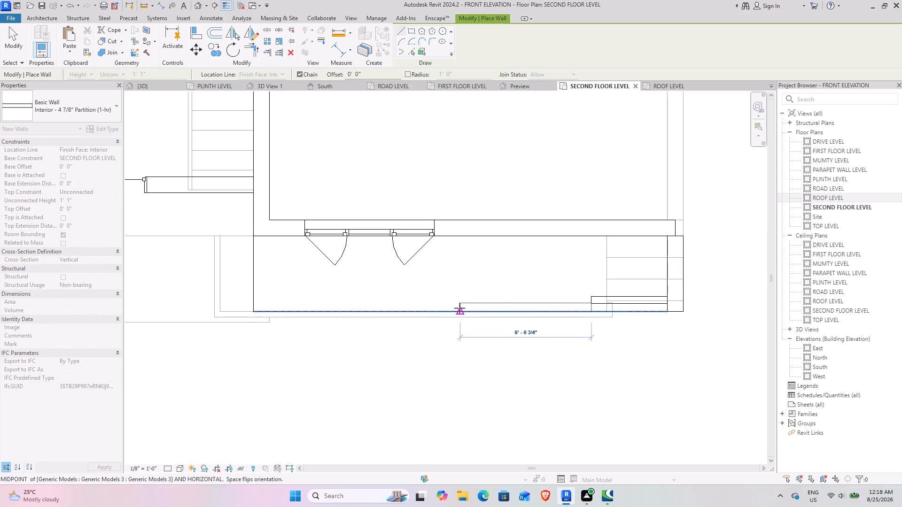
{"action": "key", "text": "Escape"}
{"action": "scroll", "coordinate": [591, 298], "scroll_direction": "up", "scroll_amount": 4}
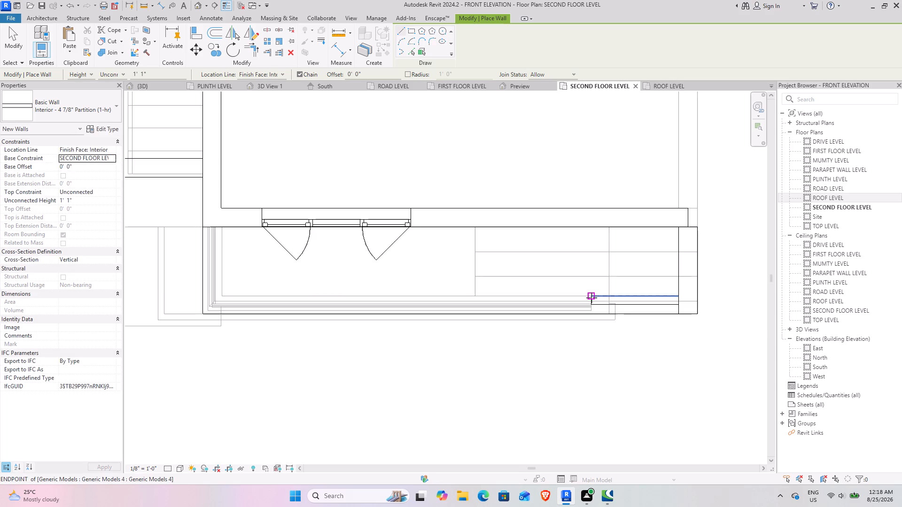
Draw a 13'-6" partition wall, 1'-1" high, along the front slab, starting from the end of the existing front wall.
{"action": "scroll", "coordinate": [591, 298], "scroll_direction": "up", "scroll_amount": 3}
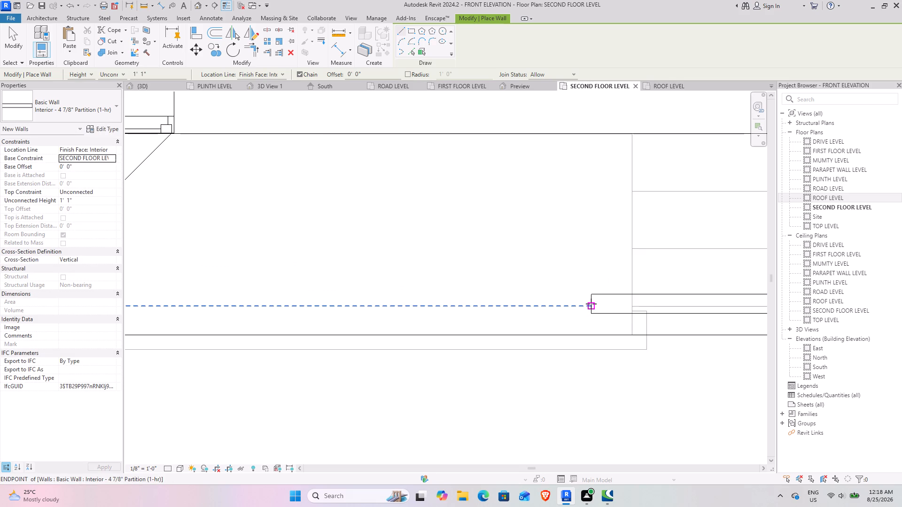
{"action": "left_click", "coordinate": [591, 296]}
{"action": "scroll", "coordinate": [377, 297], "scroll_direction": "down", "scroll_amount": 8}
{"action": "middle_click_drag", "start_coordinate": [351, 296], "coordinate": [565, 287]}
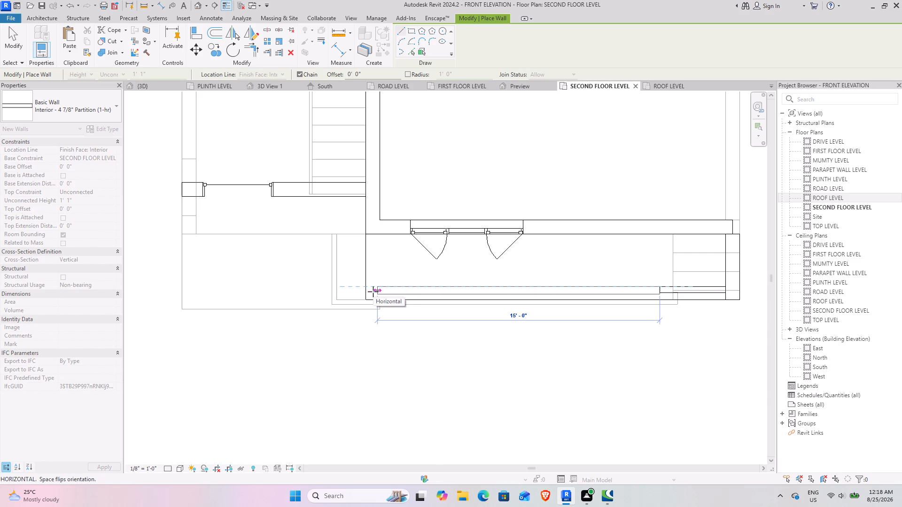
{"action": "left_click", "coordinate": [410, 290]}
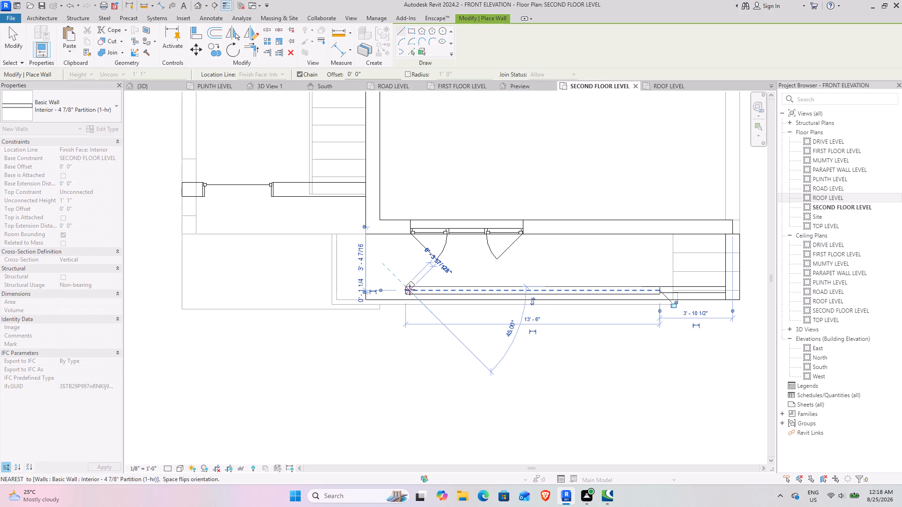
{"action": "key", "text": "Escape"}
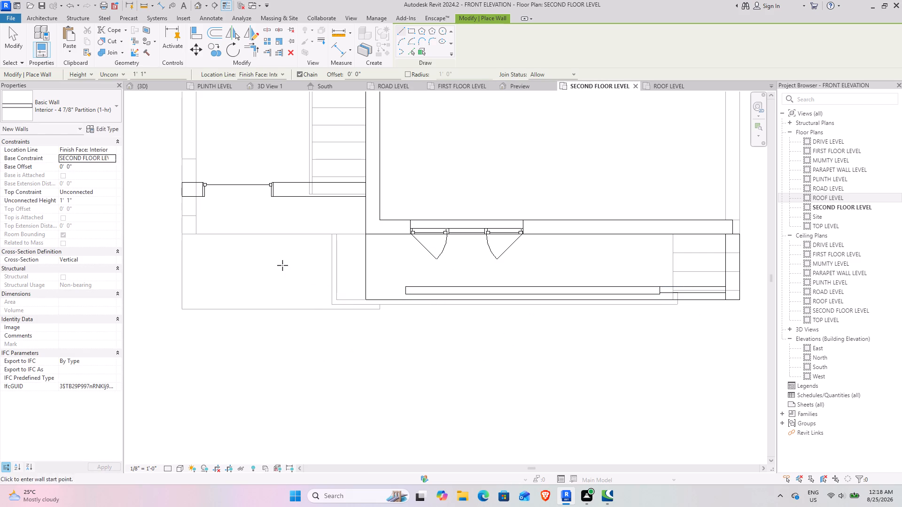
{"action": "key", "text": "Escape"}
Create a wall similar to the low front wall, up to ROOF LEVEL, about 3'-1" long along the slab's open side edge.
{"action": "left_click", "coordinate": [421, 287]}
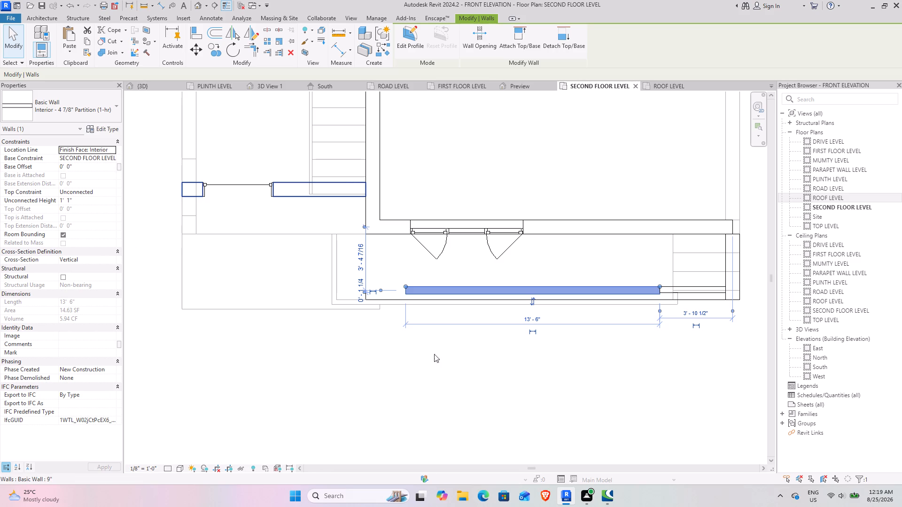
{"action": "left_click", "coordinate": [382, 54]}
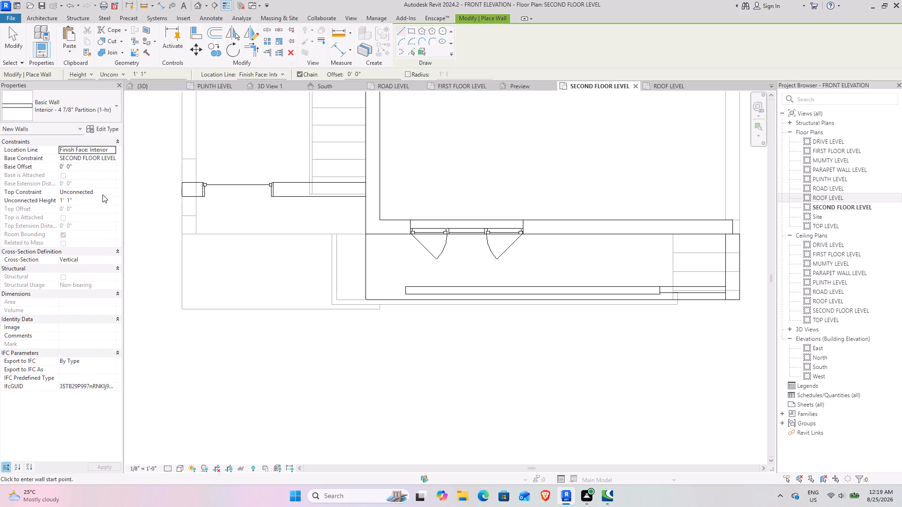
{"action": "left_click", "coordinate": [102, 194]}
{"action": "left_click", "coordinate": [111, 192]}
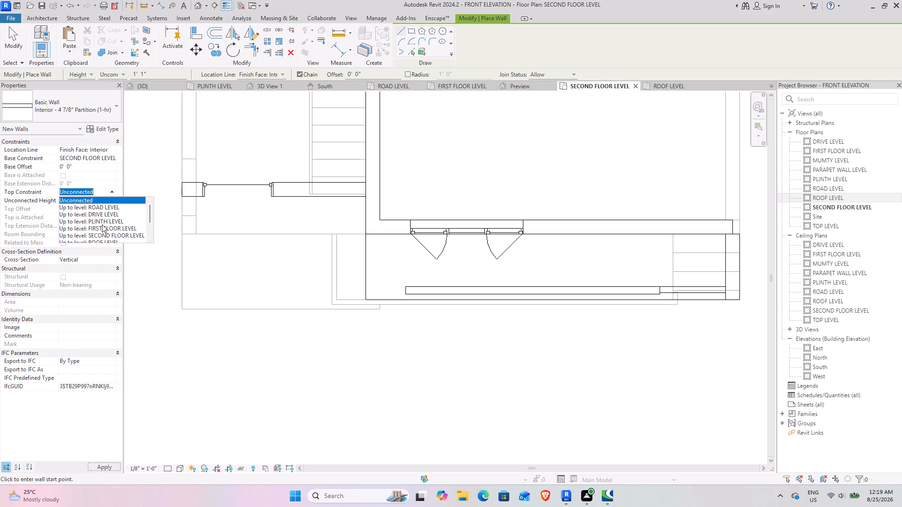
{"action": "scroll", "coordinate": [107, 233], "scroll_direction": "down", "scroll_amount": 1}
{"action": "left_click", "coordinate": [107, 215]}
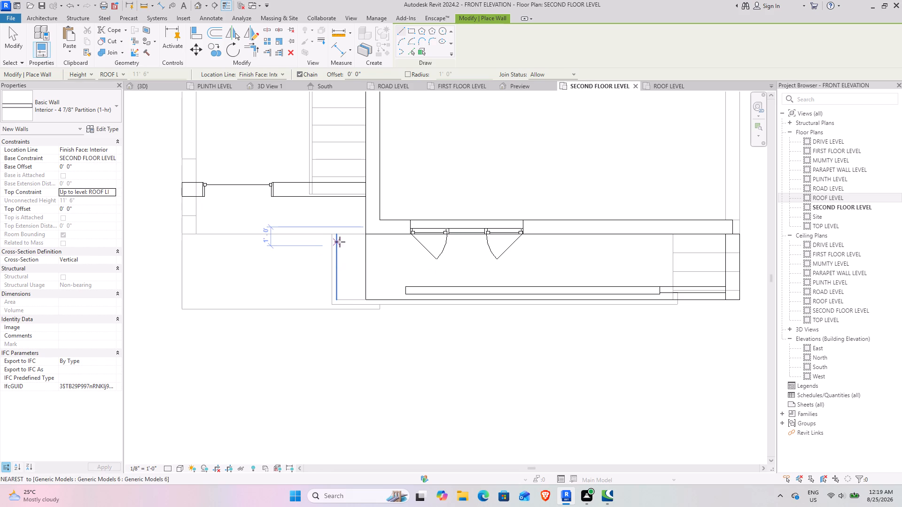
{"action": "scroll", "coordinate": [340, 237], "scroll_direction": "up", "scroll_amount": 6}
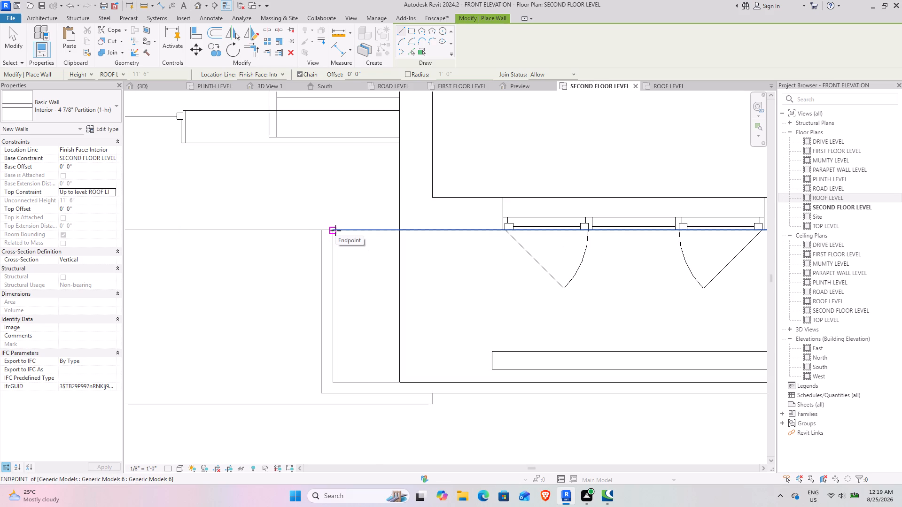
{"action": "left_click", "coordinate": [335, 230]}
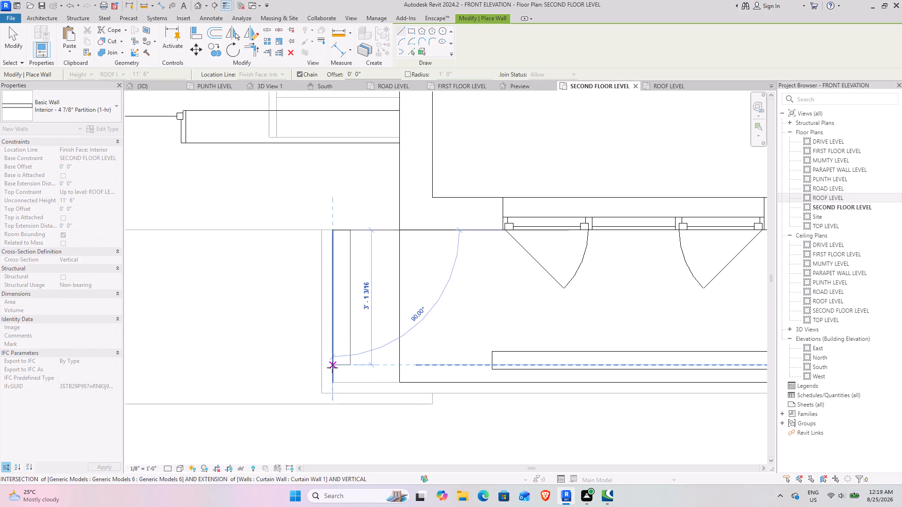
{"action": "left_click", "coordinate": [332, 369]}
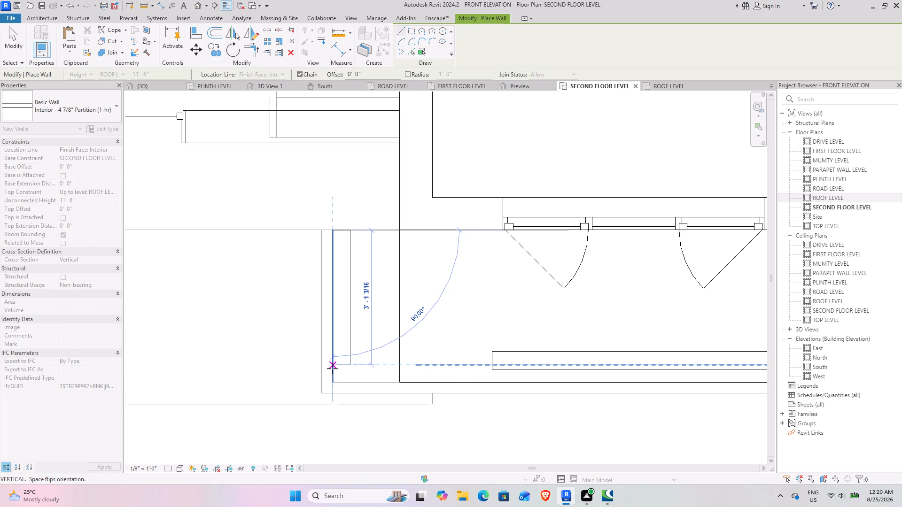
{"action": "key", "text": "Escape"}
Draw a flipped 3'-8" partition wall up to ROOF LEVEL from the low front wall's free end to the side wall.
{"action": "left_click", "coordinate": [492, 368]}
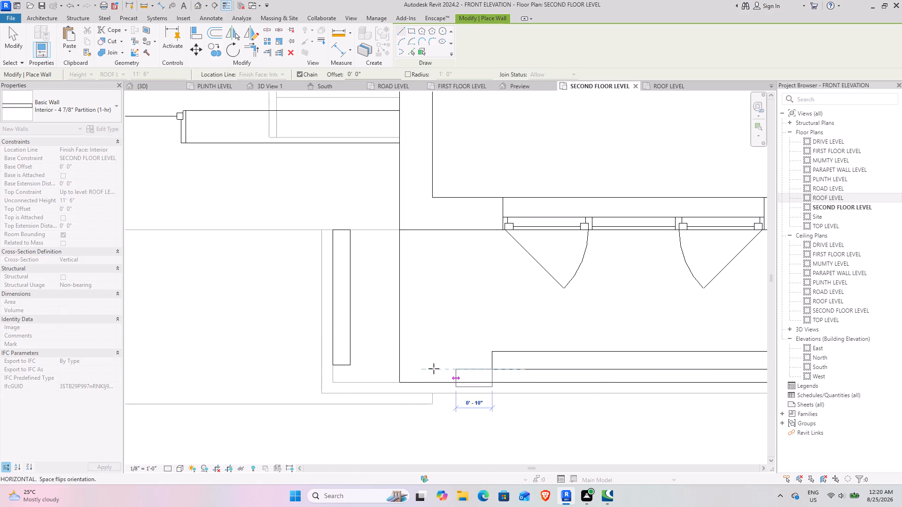
{"action": "key", "text": "space"}
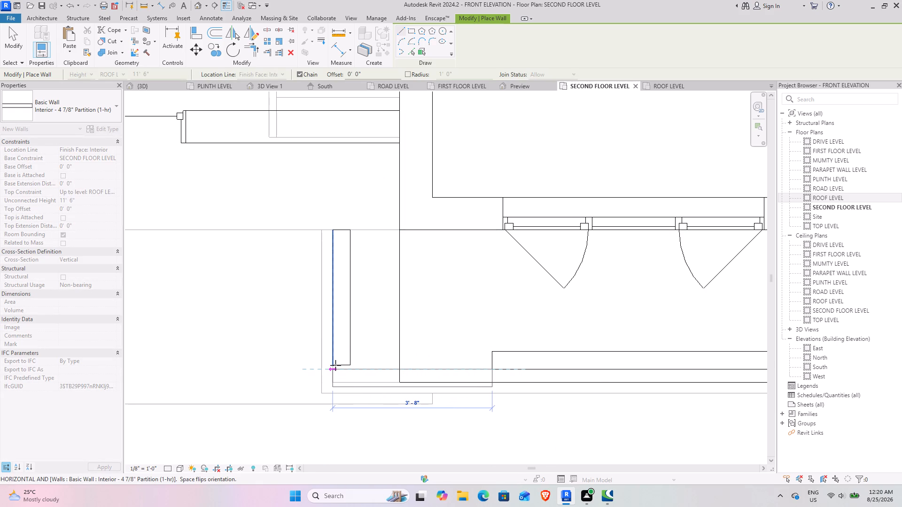
{"action": "left_click", "coordinate": [335, 365]}
{"action": "key", "text": "Escape"}
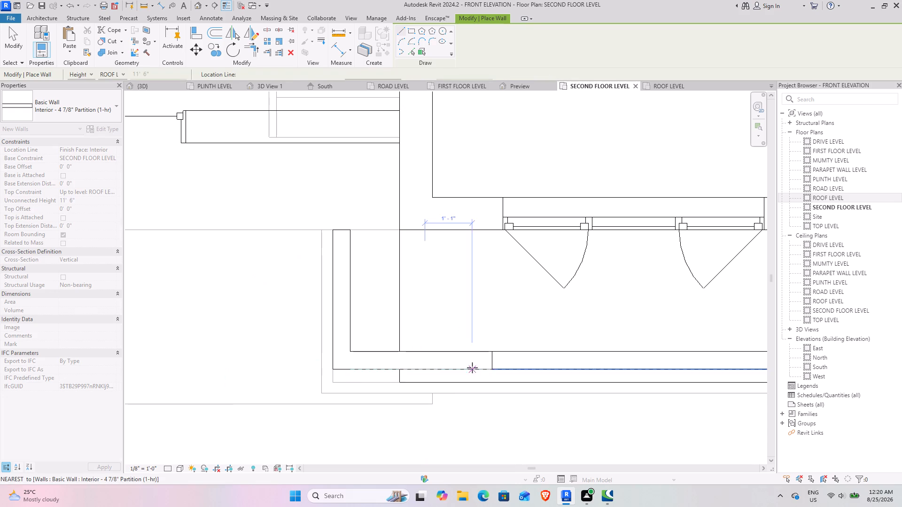
{"action": "scroll", "coordinate": [472, 368], "scroll_direction": "down", "scroll_amount": 4}
{"action": "key", "text": "Escape"}
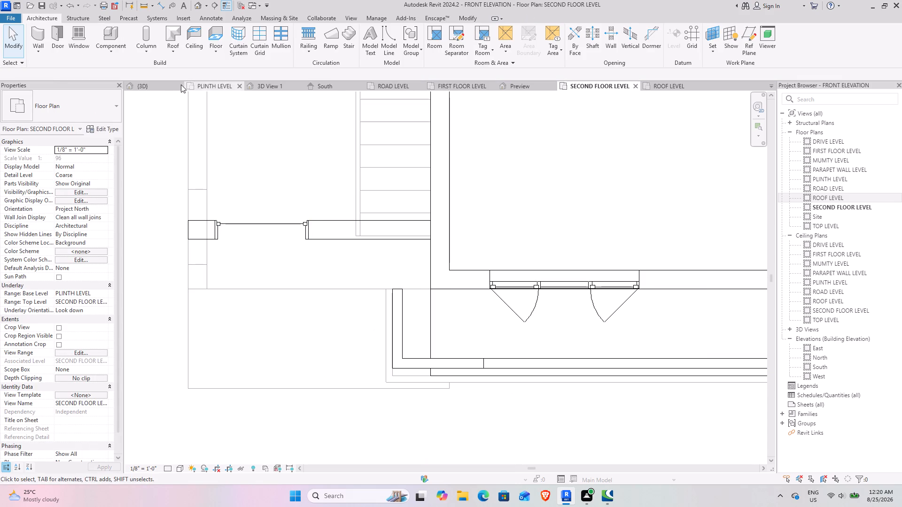
Examine the new second-floor front walls, slab edges and first-floor balcony from several angles in the 3D view.
{"action": "left_click", "coordinate": [158, 89]}
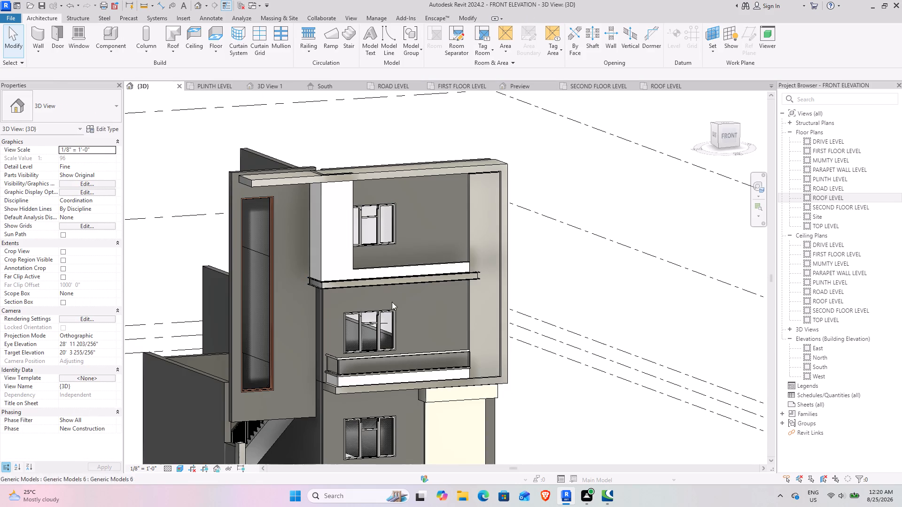
{"action": "middle_click_drag", "start_coordinate": [366, 308], "coordinate": [289, 321], "text": "shift"}
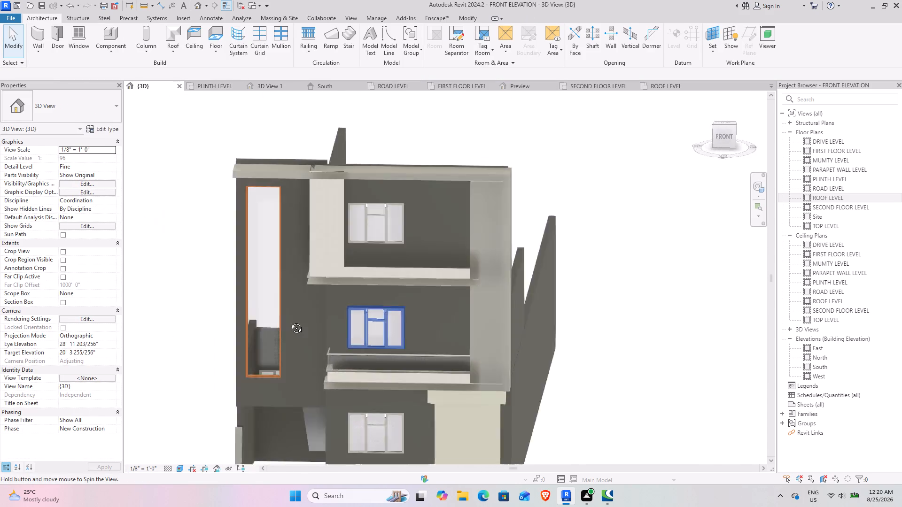
{"action": "middle_click_drag", "start_coordinate": [289, 321], "coordinate": [264, 321], "text": "shift"}
{"action": "middle_click_drag", "start_coordinate": [273, 287], "coordinate": [398, 310], "text": "shift"}
{"action": "scroll", "coordinate": [294, 274], "scroll_direction": "up", "scroll_amount": 3}
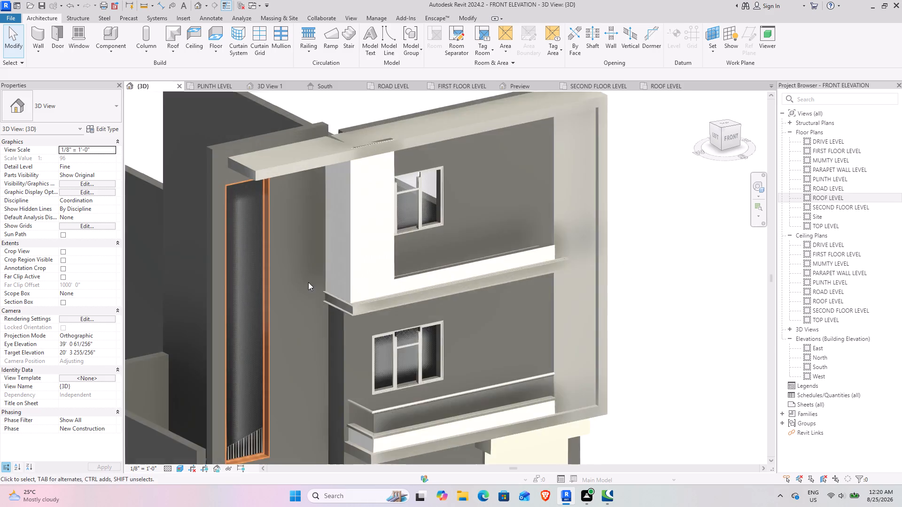
{"action": "scroll", "coordinate": [308, 282], "scroll_direction": "up", "scroll_amount": 3}
{"action": "middle_click_drag", "start_coordinate": [325, 309], "coordinate": [260, 296], "text": "shift"}
{"action": "scroll", "coordinate": [325, 252], "scroll_direction": "up", "scroll_amount": 6}
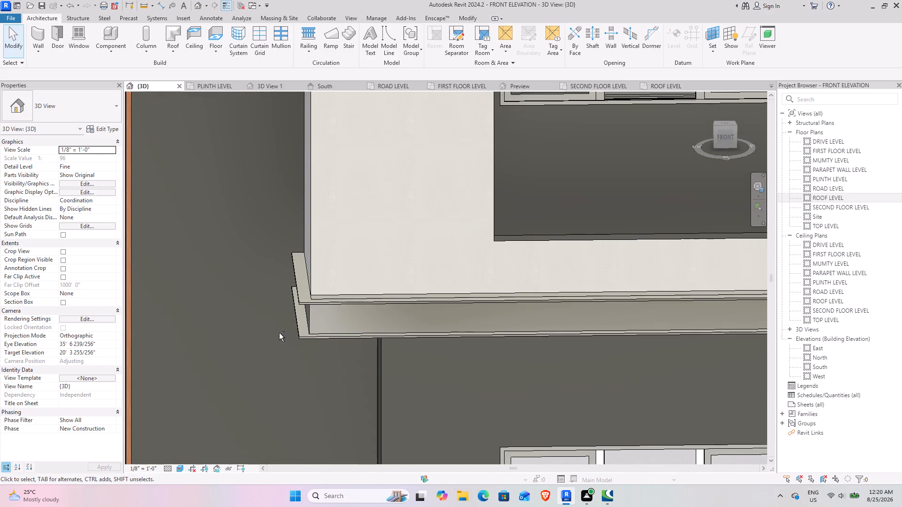
{"action": "middle_click_drag", "start_coordinate": [261, 315], "coordinate": [239, 282], "text": "shift"}
{"action": "scroll", "coordinate": [260, 313], "scroll_direction": "up", "scroll_amount": 1, "text": "shift"}
{"action": "scroll", "coordinate": [244, 282], "scroll_direction": "down", "scroll_amount": 9}
{"action": "middle_click_drag", "start_coordinate": [285, 298], "coordinate": [349, 330], "text": "shift"}
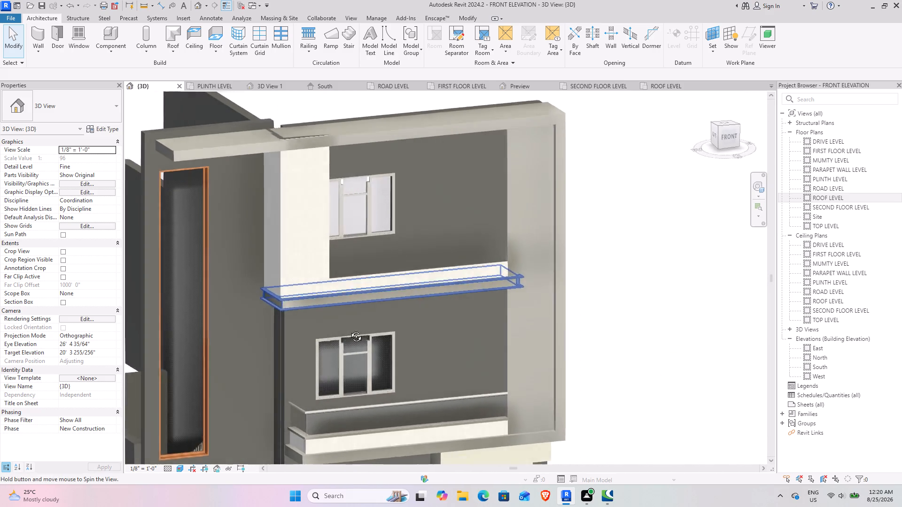
{"action": "middle_click_drag", "start_coordinate": [349, 330], "coordinate": [354, 335], "text": "shift"}
{"action": "scroll", "coordinate": [417, 257], "scroll_direction": "up", "scroll_amount": 3}
{"action": "middle_click_drag", "start_coordinate": [394, 295], "coordinate": [327, 293], "text": "shift"}
{"action": "scroll", "coordinate": [304, 308], "scroll_direction": "down", "scroll_amount": 3}
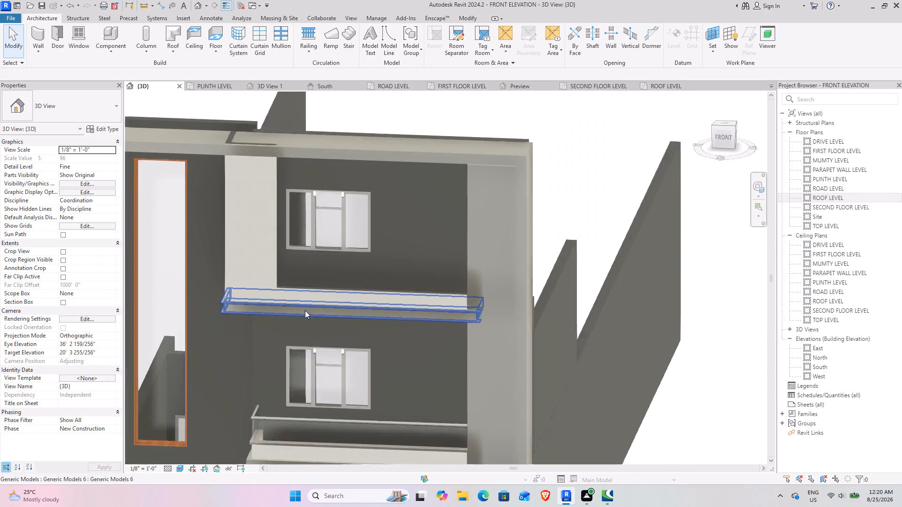
{"action": "scroll", "coordinate": [305, 310], "scroll_direction": "down", "scroll_amount": 1}
{"action": "middle_click_drag", "start_coordinate": [315, 331], "coordinate": [331, 275]}
{"action": "middle_click_drag", "start_coordinate": [277, 351], "coordinate": [350, 346], "text": "shift"}
{"action": "scroll", "coordinate": [339, 385], "scroll_direction": "up", "scroll_amount": 6}
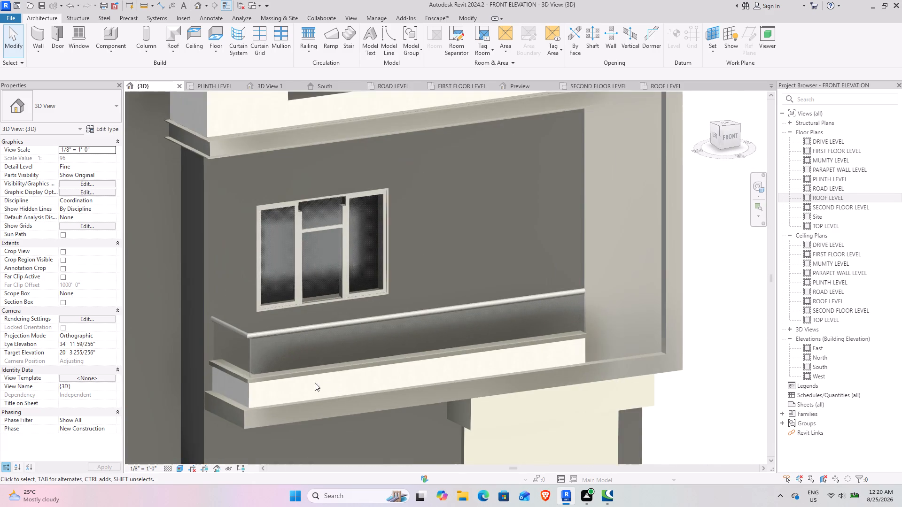
{"action": "scroll", "coordinate": [358, 303], "scroll_direction": "down", "scroll_amount": 3}
{"action": "middle_click_drag", "start_coordinate": [414, 299], "coordinate": [385, 311], "text": "shift"}
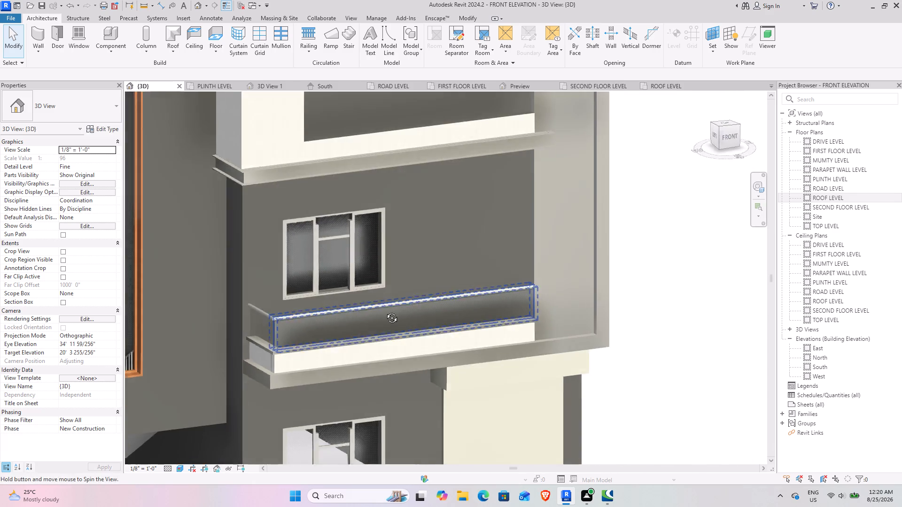
{"action": "middle_click_drag", "start_coordinate": [385, 311], "coordinate": [360, 323], "text": "shift"}
{"action": "middle_click_drag", "start_coordinate": [369, 288], "coordinate": [342, 362]}
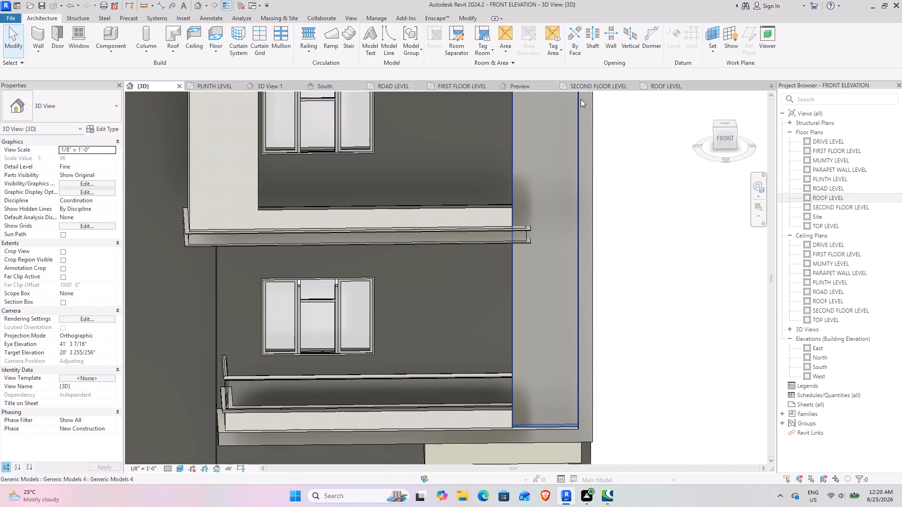
Examine the low second-floor front wall and its junction with the short wall at its end, comparing plan and 3D.
{"action": "left_click", "coordinate": [588, 86]}
{"action": "scroll", "coordinate": [555, 248], "scroll_direction": "down", "scroll_amount": 4}
{"action": "middle_click_drag", "start_coordinate": [606, 272], "coordinate": [459, 229]}
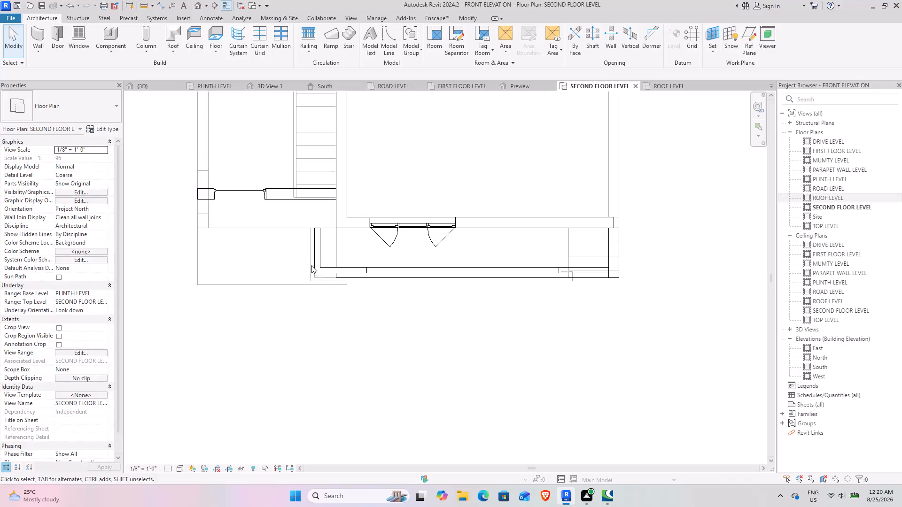
{"action": "scroll", "coordinate": [466, 269], "scroll_direction": "up", "scroll_amount": 6}
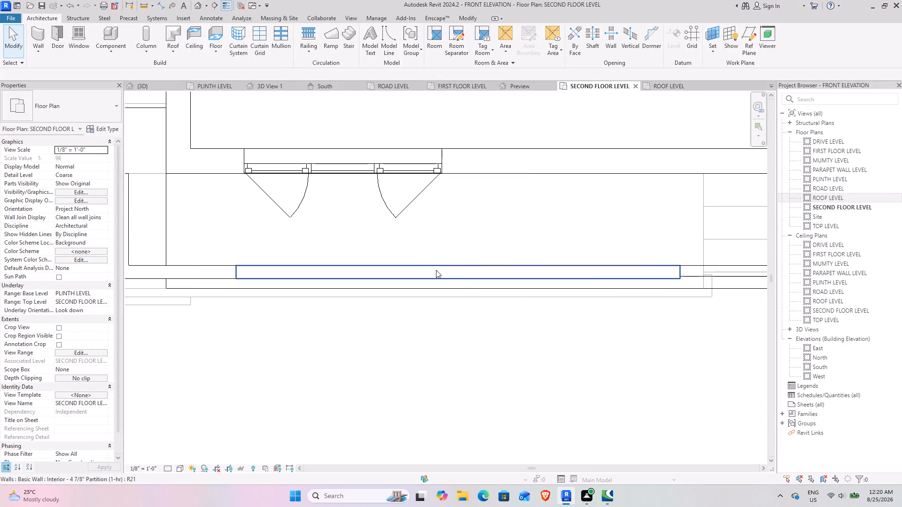
{"action": "left_click", "coordinate": [355, 269]}
{"action": "left_click", "coordinate": [143, 87]}
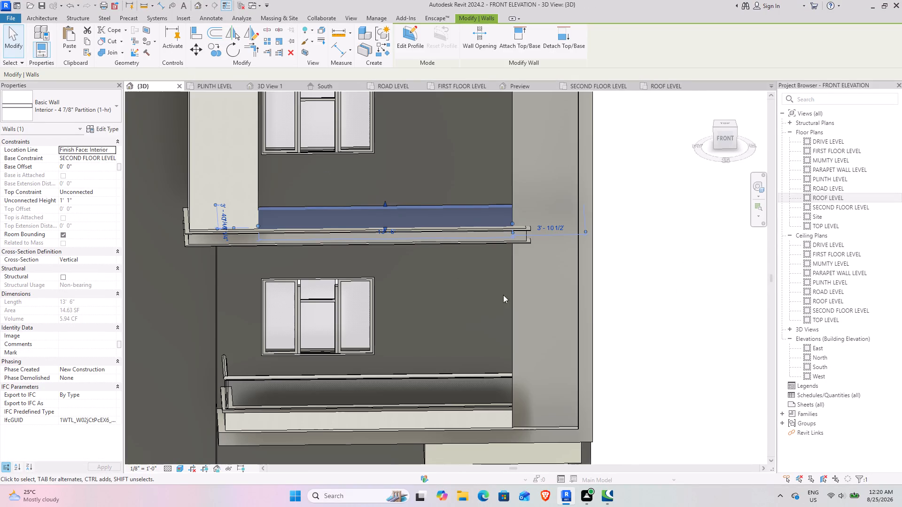
{"action": "scroll", "coordinate": [500, 289], "scroll_direction": "down", "scroll_amount": 3}
{"action": "middle_click_drag", "start_coordinate": [496, 313], "coordinate": [467, 298], "text": "shift"}
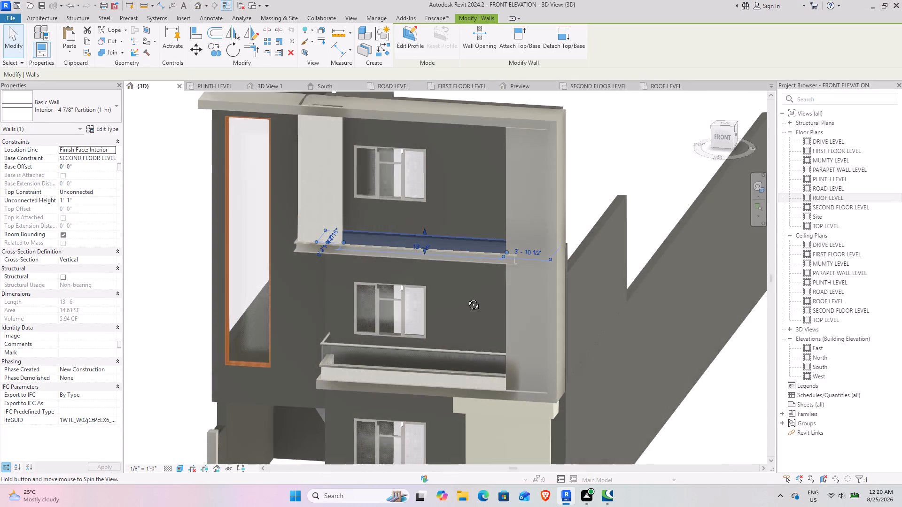
{"action": "middle_click_drag", "start_coordinate": [467, 298], "coordinate": [520, 293], "text": "shift"}
{"action": "left_click", "coordinate": [597, 83]}
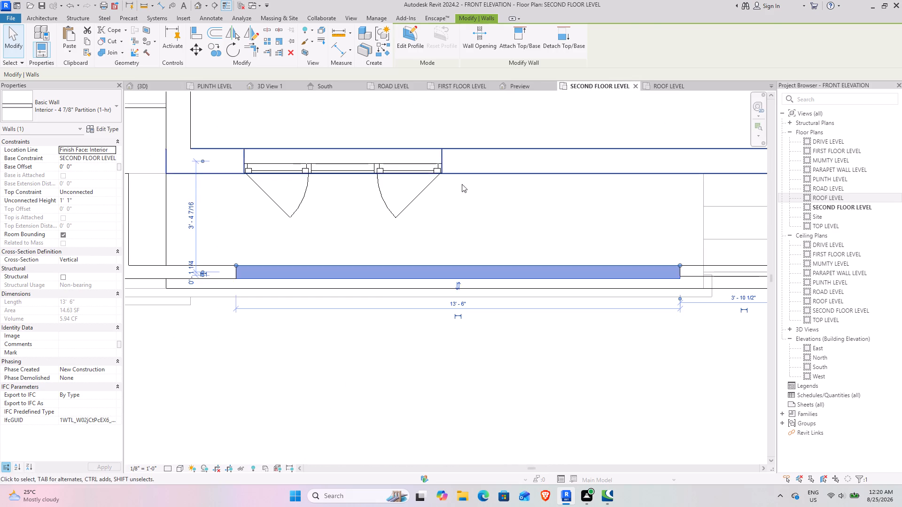
{"action": "left_click", "coordinate": [496, 373]}
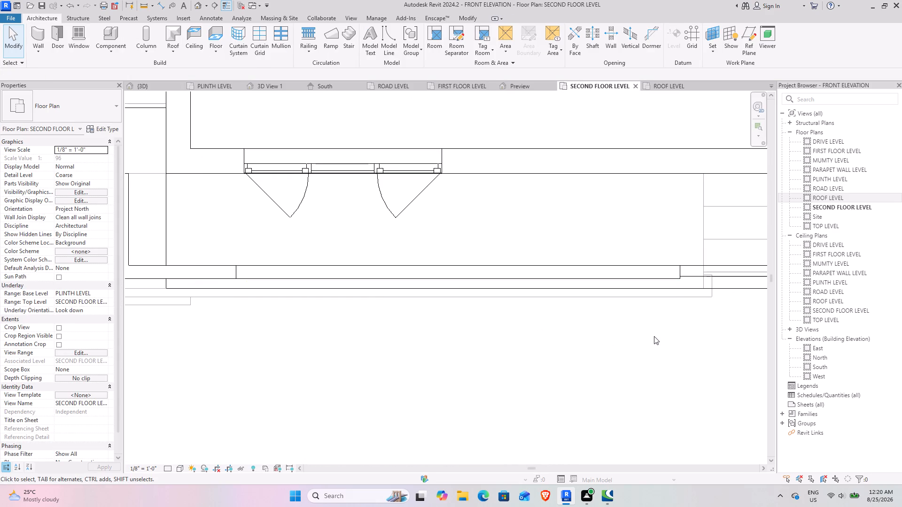
{"action": "middle_click_drag", "start_coordinate": [653, 336], "coordinate": [509, 337]}
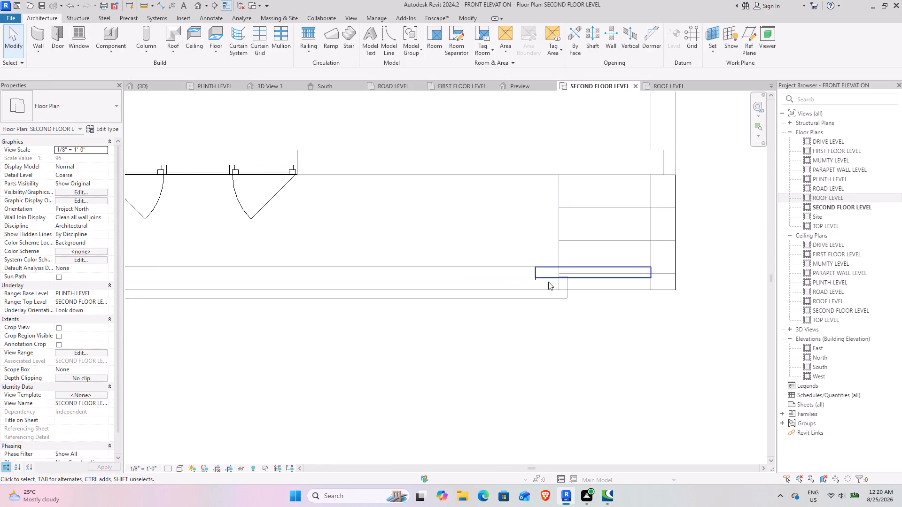
{"action": "scroll", "coordinate": [539, 277], "scroll_direction": "up", "scroll_amount": 3}
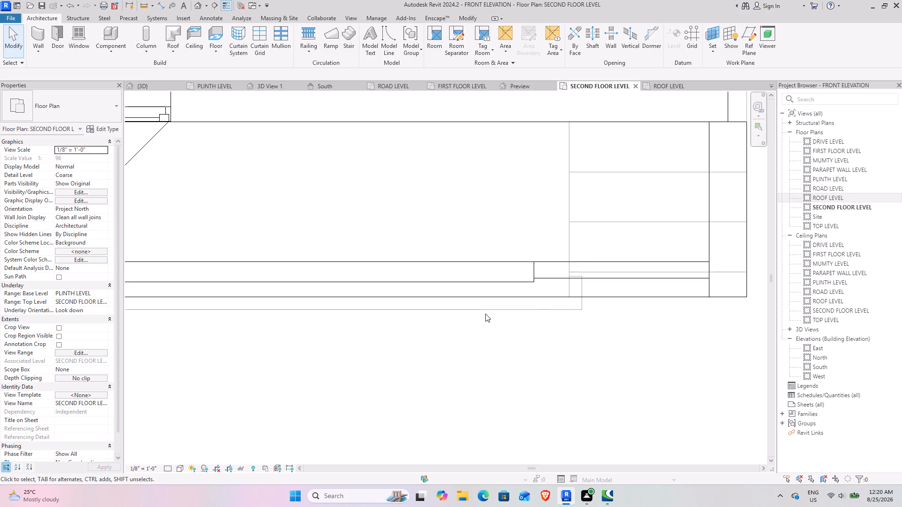
{"action": "scroll", "coordinate": [466, 290], "scroll_direction": "down", "scroll_amount": 4}
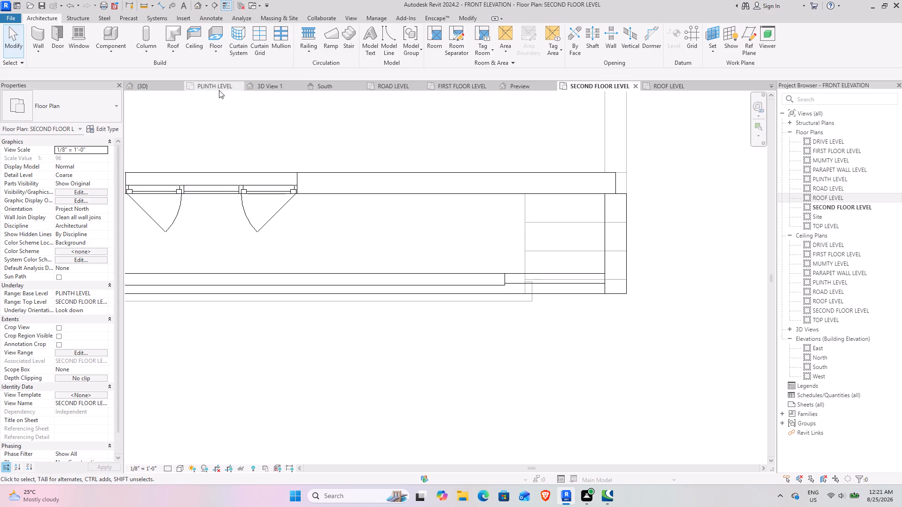
Examine the second-floor slab-edge moulding in 3D, especially where it meets the tall side wall.
{"action": "left_click", "coordinate": [162, 87]}
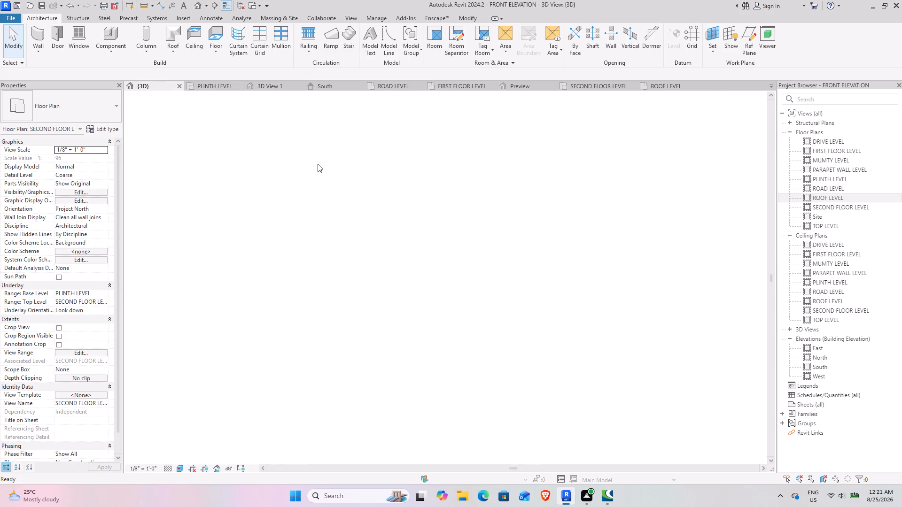
{"action": "left_click", "coordinate": [494, 253]}
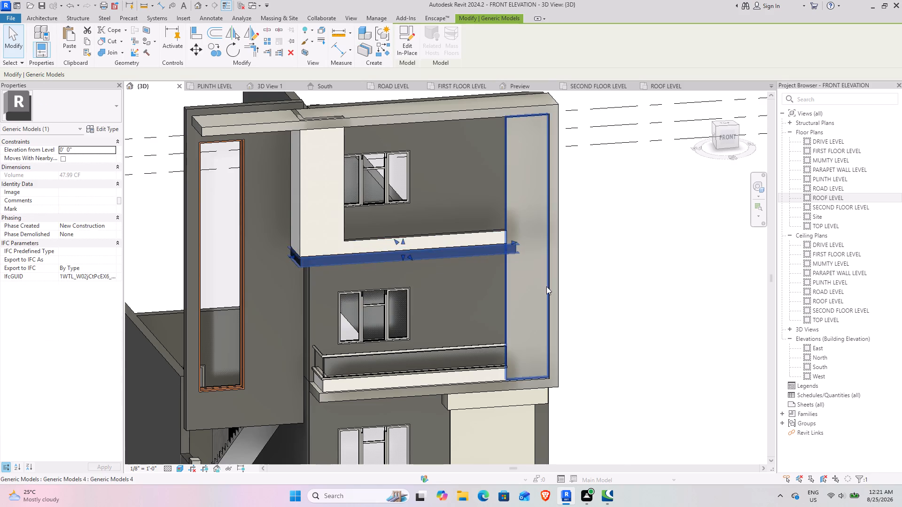
{"action": "middle_click_drag", "start_coordinate": [546, 286], "coordinate": [538, 287], "text": "shift"}
{"action": "left_click", "coordinate": [670, 355]}
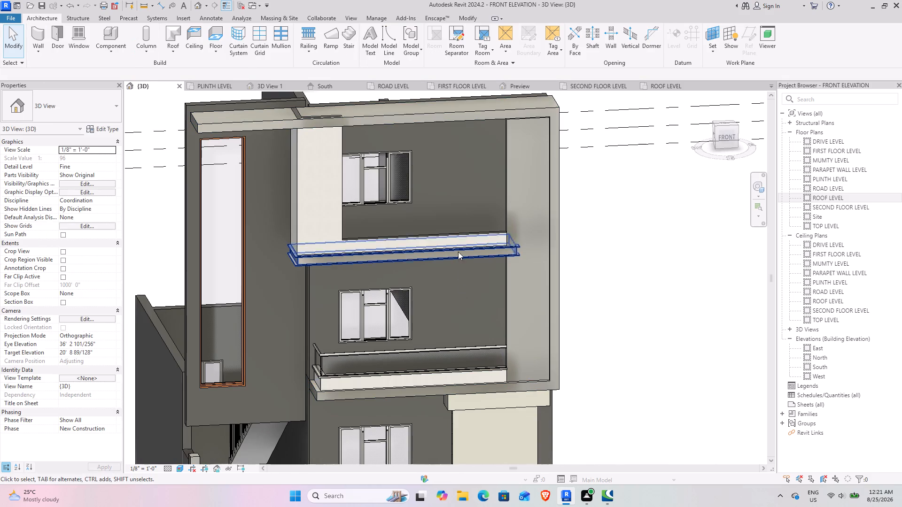
{"action": "scroll", "coordinate": [426, 266], "scroll_direction": "up", "scroll_amount": 3}
{"action": "scroll", "coordinate": [615, 245], "scroll_direction": "up", "scroll_amount": 8}
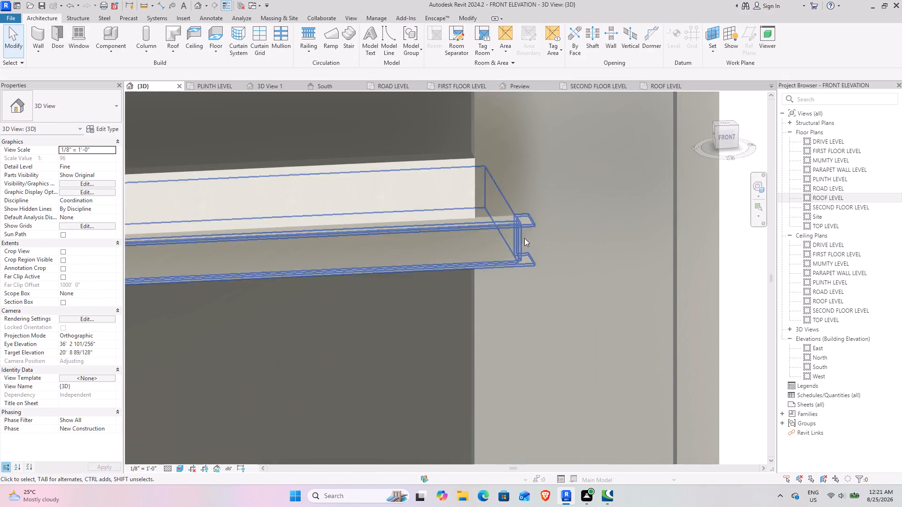
{"action": "scroll", "coordinate": [524, 238], "scroll_direction": "up", "scroll_amount": 3}
{"action": "scroll", "coordinate": [528, 277], "scroll_direction": "down", "scroll_amount": 3}
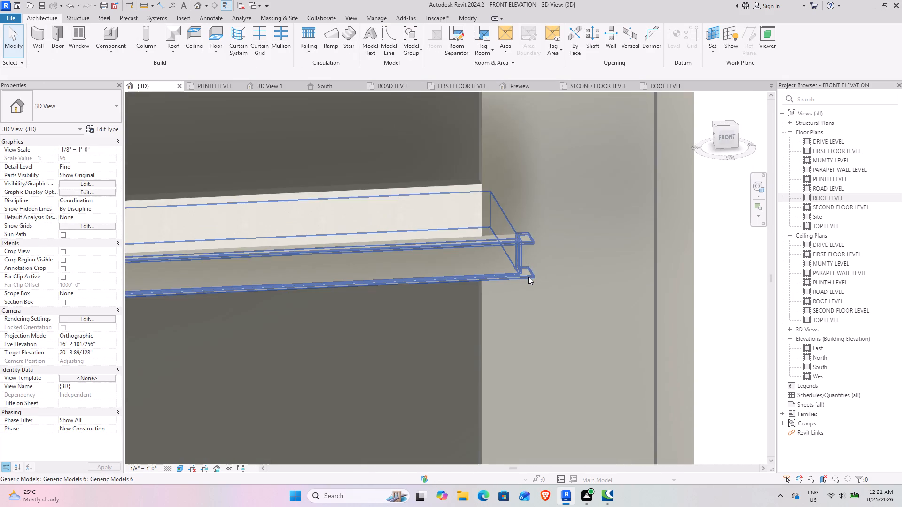
{"action": "scroll", "coordinate": [528, 277], "scroll_direction": "down", "scroll_amount": 12}
{"action": "left_click", "coordinate": [662, 292]}
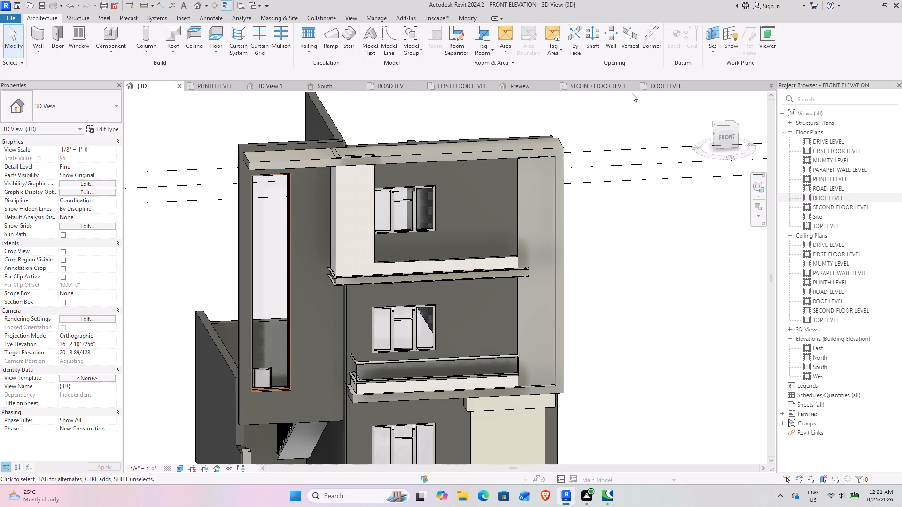
Draw a flipped 13'-6" Curtain Wall 1 along the low second-floor front wall's centreline, with 1'-3" base offset and 1'-10" height.
{"action": "left_click", "coordinate": [609, 89]}
{"action": "scroll", "coordinate": [457, 277], "scroll_direction": "down", "scroll_amount": 4}
{"action": "middle_click_drag", "start_coordinate": [457, 277], "coordinate": [536, 277]}
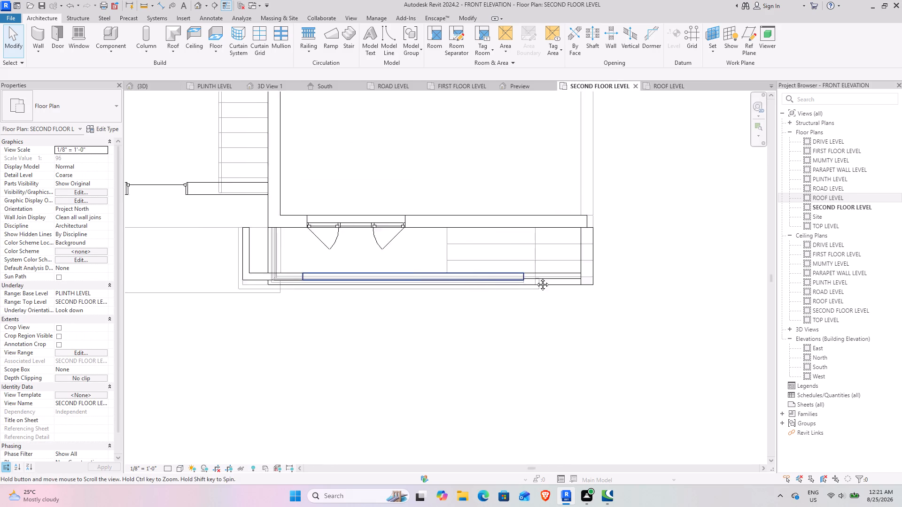
{"action": "middle_click_drag", "start_coordinate": [536, 277], "coordinate": [554, 280]}
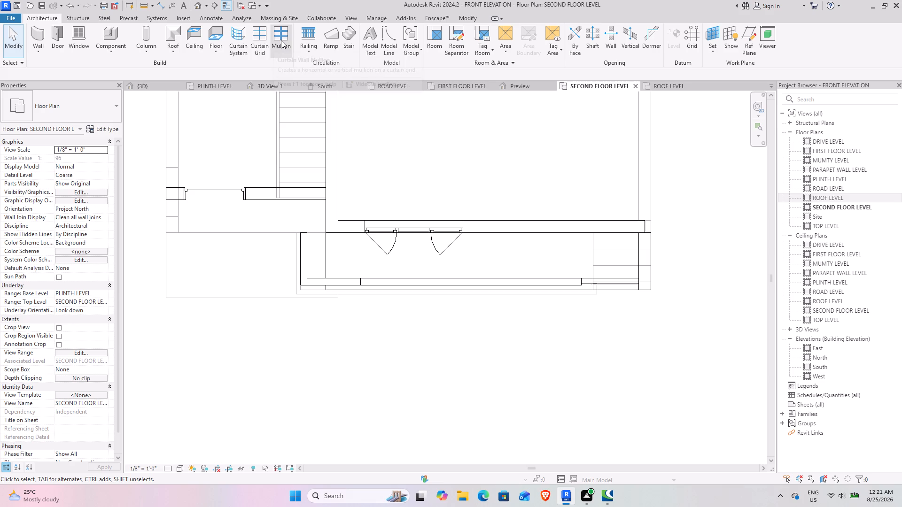
{"action": "left_click", "coordinate": [107, 103]}
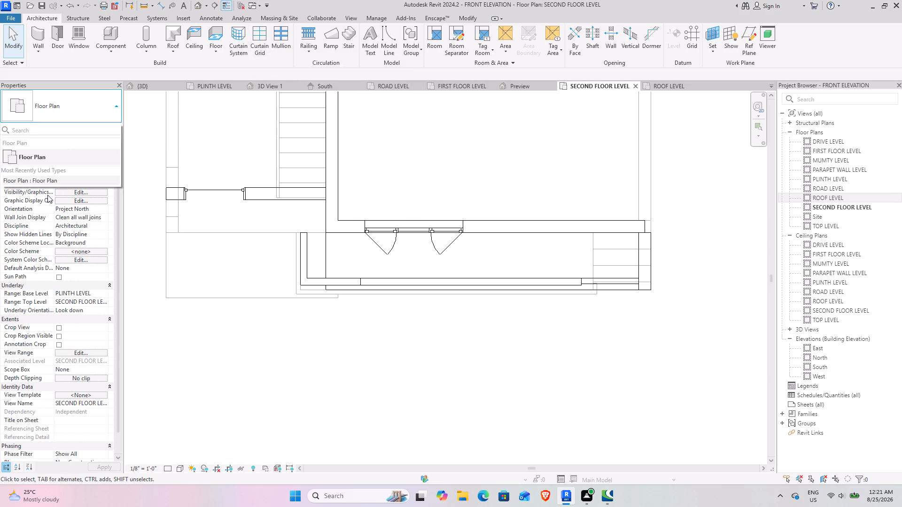
{"action": "left_click", "coordinate": [74, 104]}
{"action": "left_click", "coordinate": [37, 39]}
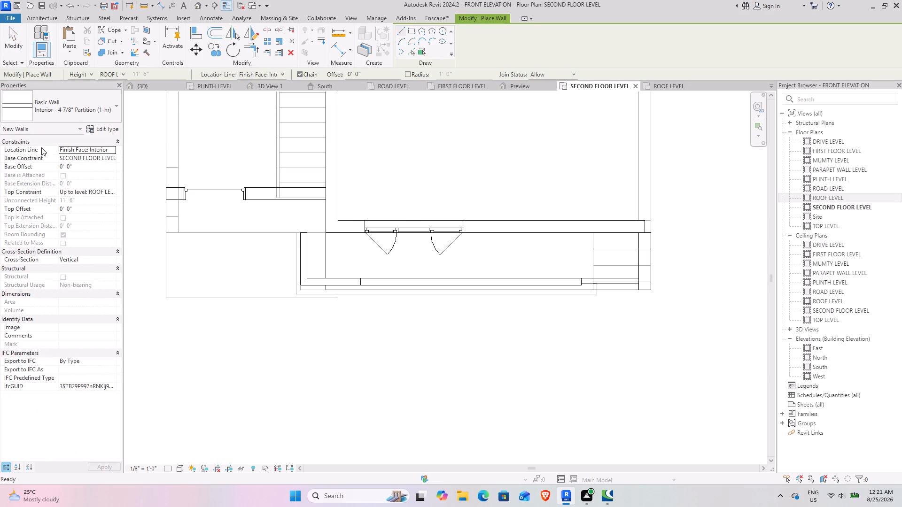
{"action": "left_click", "coordinate": [82, 109]}
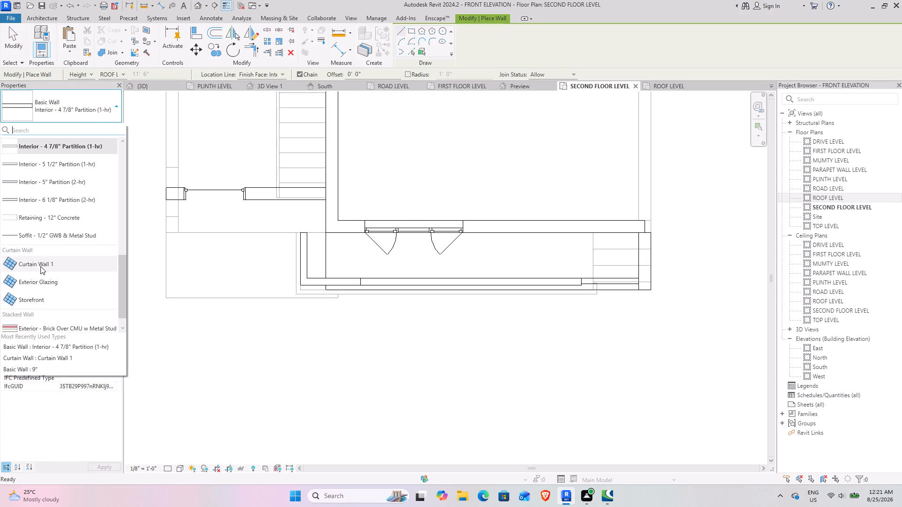
{"action": "left_click", "coordinate": [39, 266]}
{"action": "left_click", "coordinate": [65, 106]}
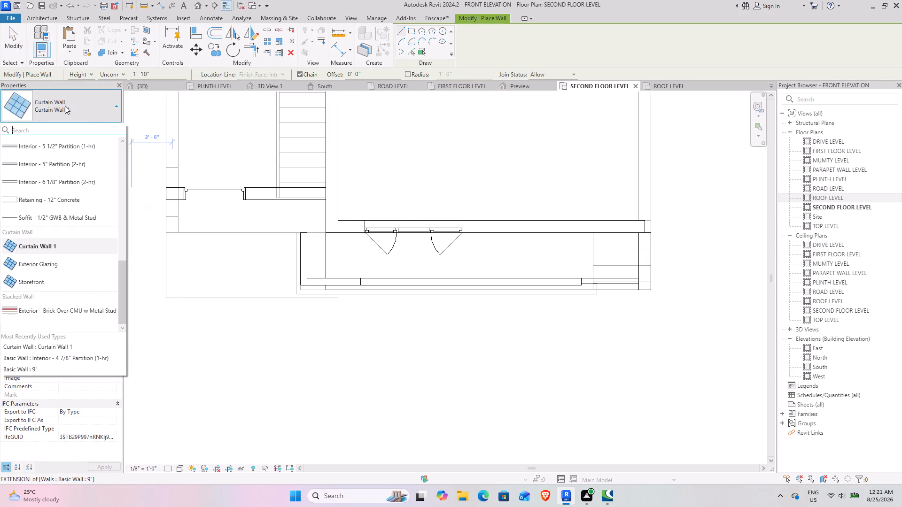
{"action": "left_click", "coordinate": [65, 106]}
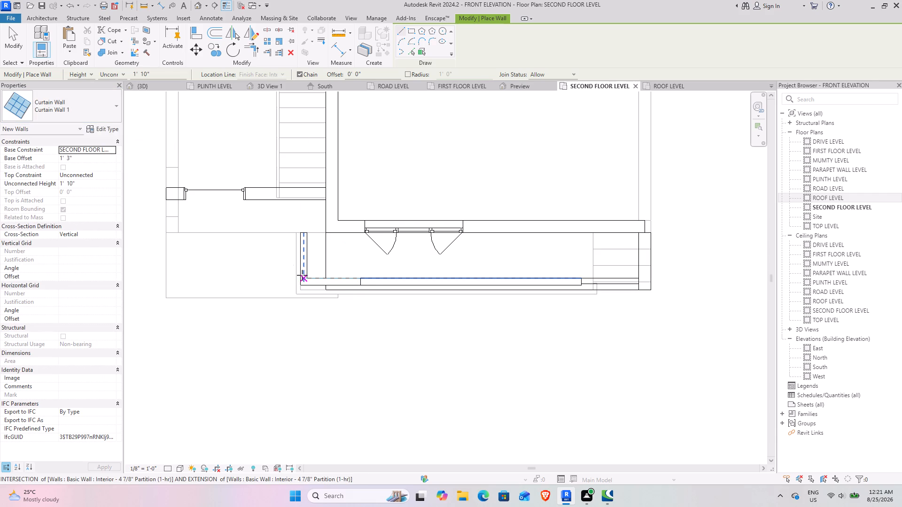
{"action": "scroll", "coordinate": [366, 285], "scroll_direction": "up", "scroll_amount": 4}
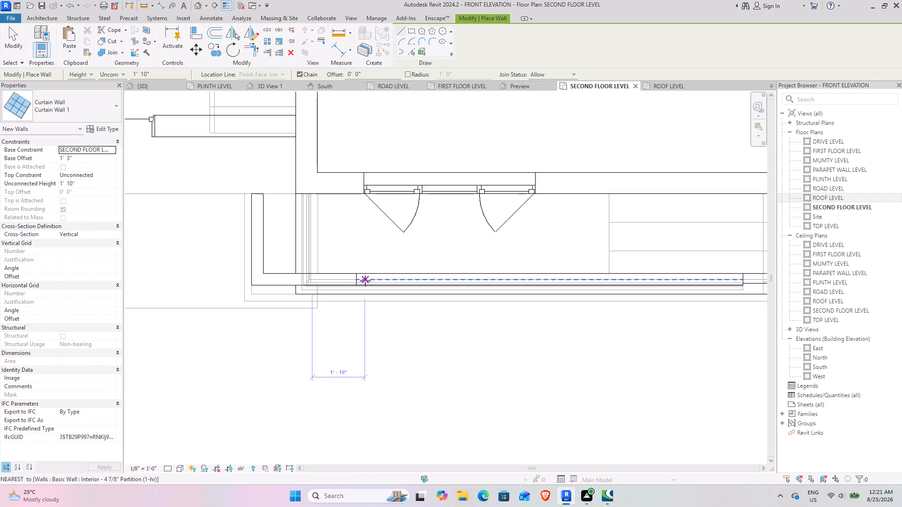
{"action": "scroll", "coordinate": [365, 281], "scroll_direction": "up", "scroll_amount": 6}
{"action": "left_click", "coordinate": [351, 281]}
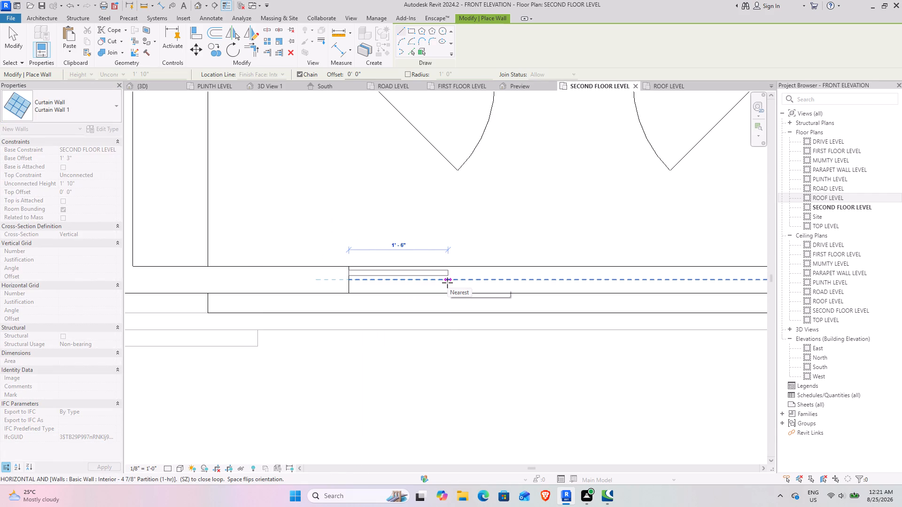
{"action": "key", "text": "space"}
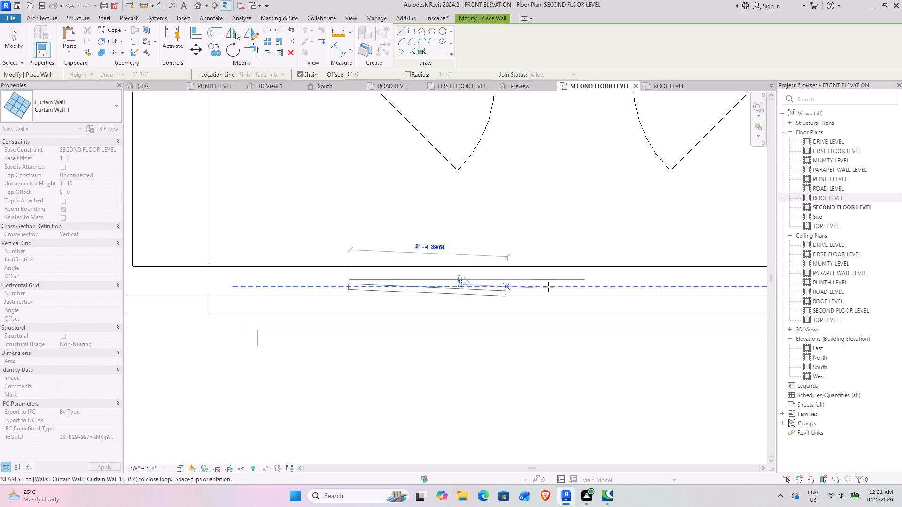
{"action": "scroll", "coordinate": [612, 284], "scroll_direction": "down", "scroll_amount": 2}
{"action": "middle_click_drag", "start_coordinate": [607, 281], "coordinate": [258, 270]}
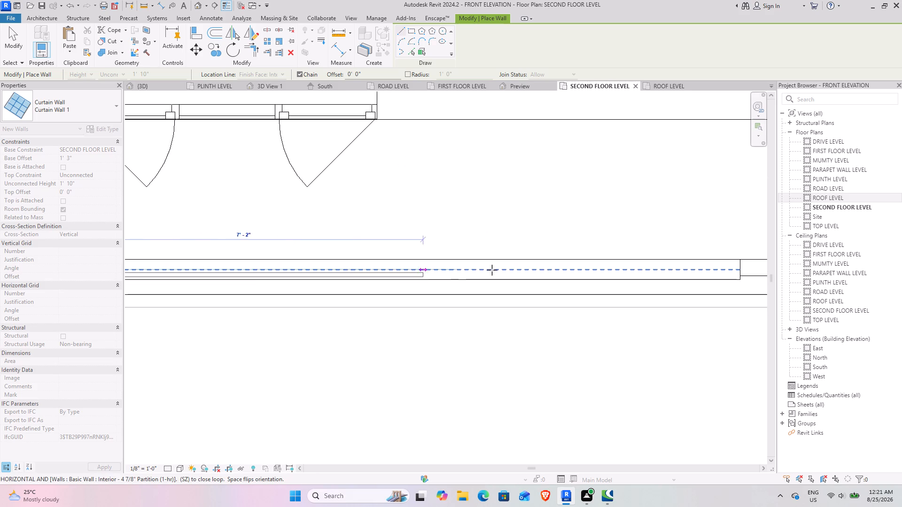
{"action": "left_click", "coordinate": [740, 270]}
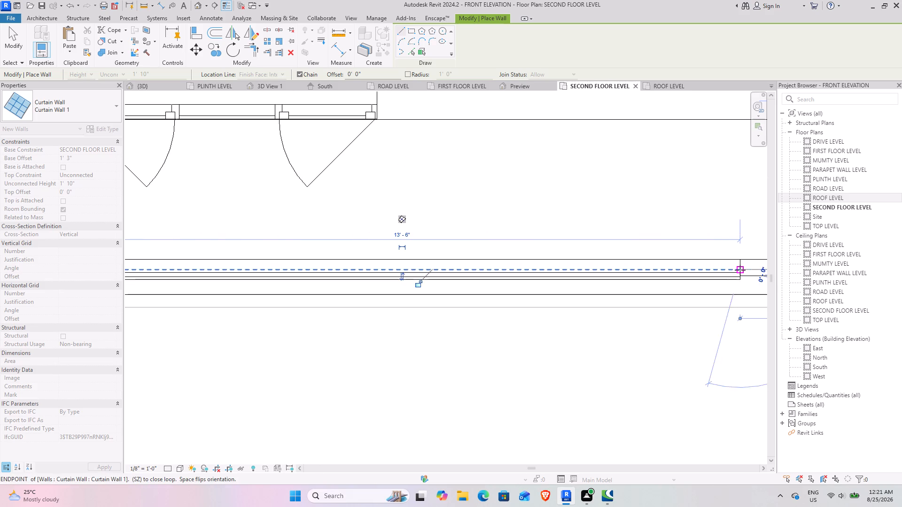
{"action": "key", "text": "Escape"}
{"action": "key", "text": "Escape"}
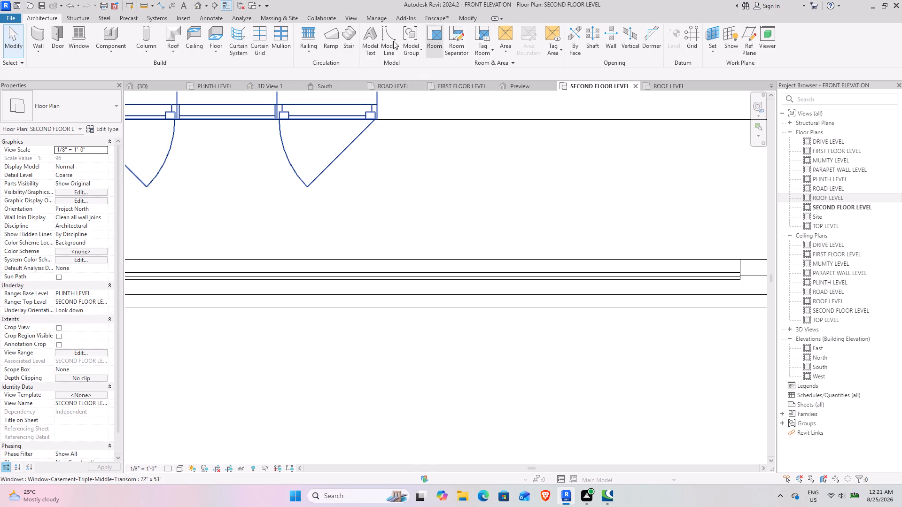
Place a 2.5" x 5" rectangular mullion along the top edge of the new second-floor curtain wall.
{"action": "left_click", "coordinate": [153, 84]}
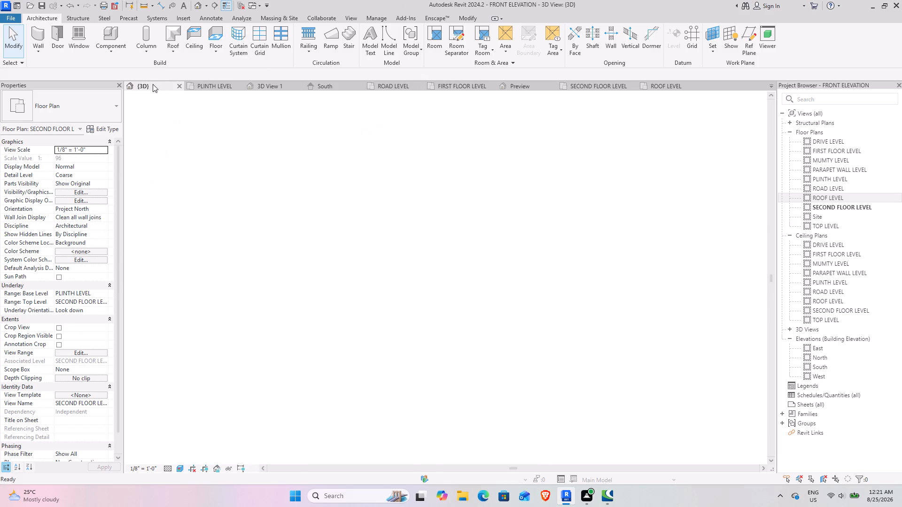
{"action": "scroll", "coordinate": [444, 241], "scroll_direction": "up", "scroll_amount": 7}
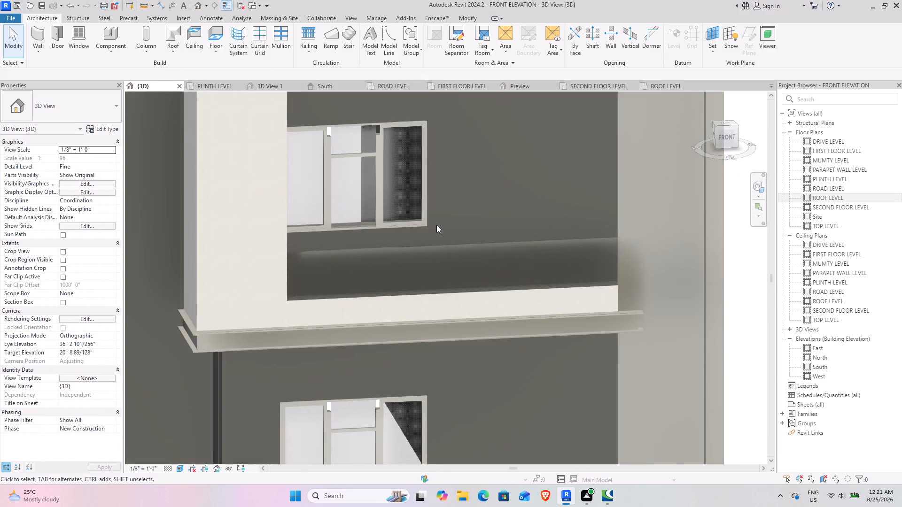
{"action": "scroll", "coordinate": [436, 225], "scroll_direction": "up", "scroll_amount": 4}
{"action": "left_click", "coordinate": [283, 40]}
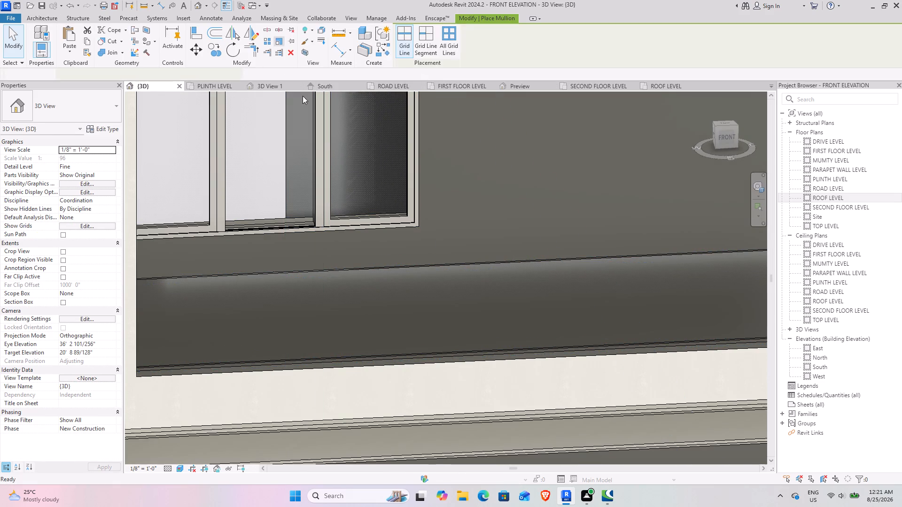
{"action": "left_click", "coordinate": [407, 269]}
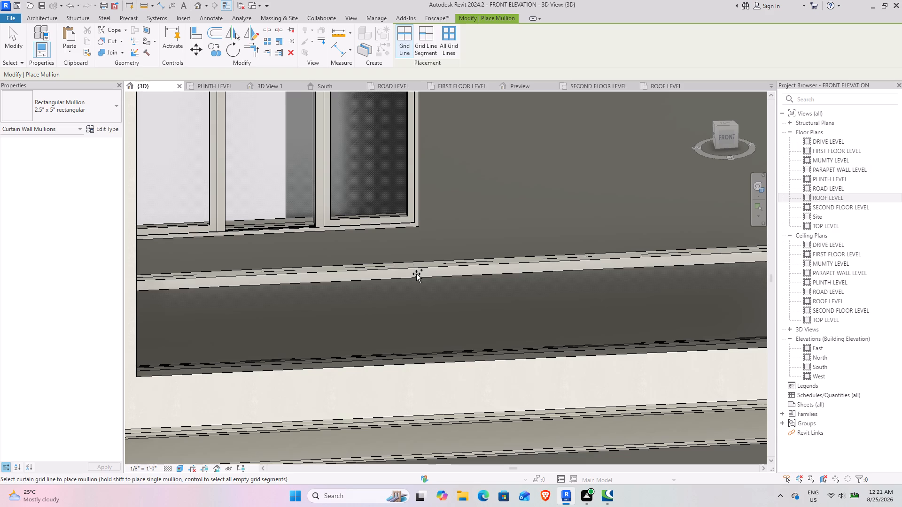
{"action": "scroll", "coordinate": [416, 274], "scroll_direction": "down", "scroll_amount": 7}
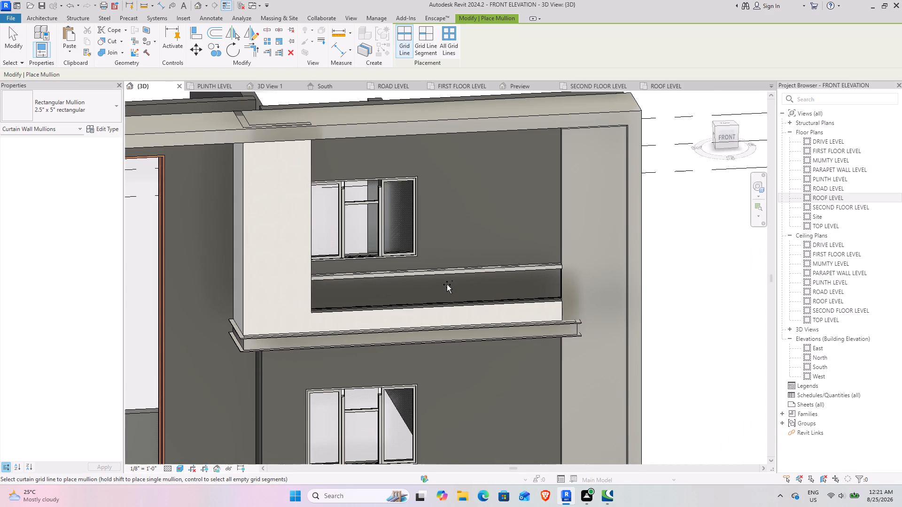
{"action": "key", "text": "Escape"}
{"action": "key", "text": "Escape"}
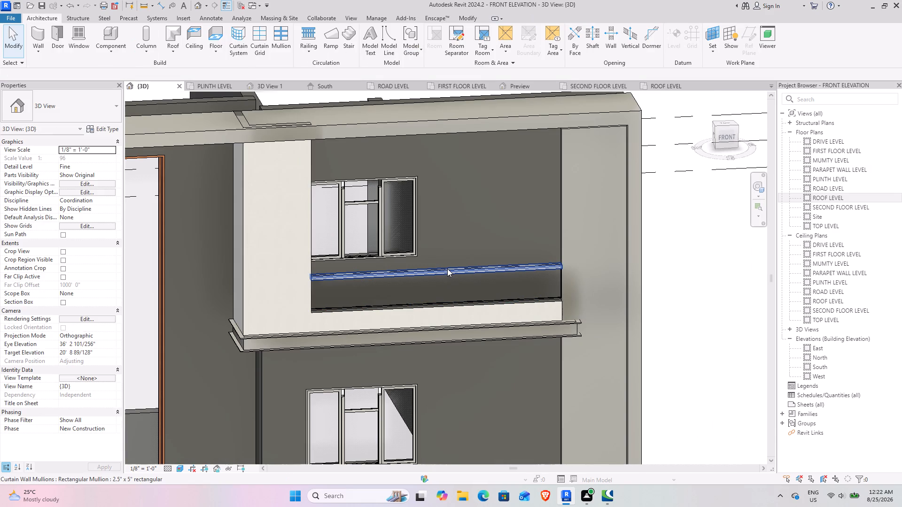
Change the second-floor balcony railing's top mullion to the 2.5" Circular type.
{"action": "key", "text": "Tab"}
{"action": "key", "text": "Tab"}
{"action": "key", "text": "Tab"}
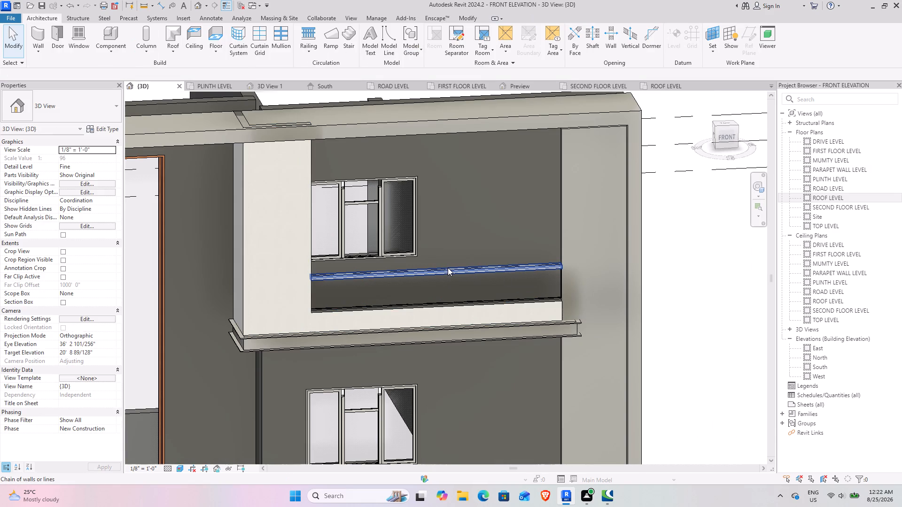
{"action": "left_click", "coordinate": [448, 268]}
{"action": "left_click", "coordinate": [77, 98]}
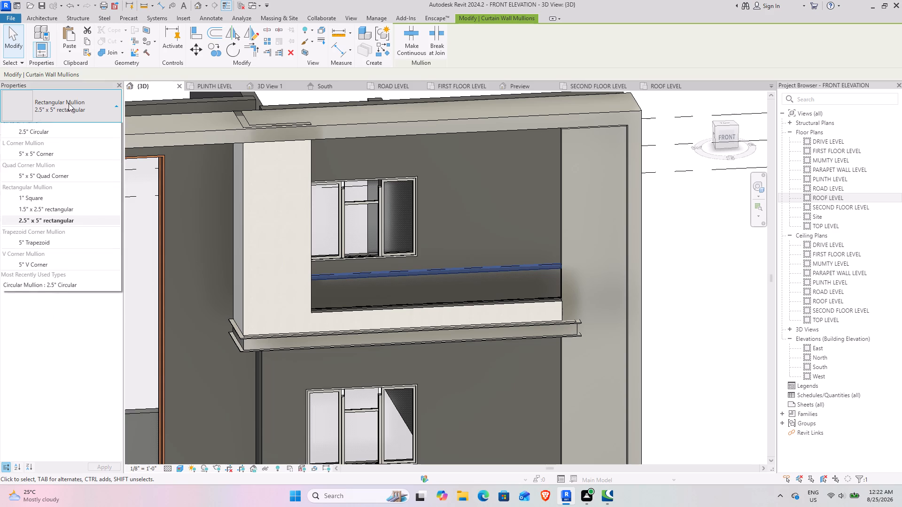
{"action": "left_click", "coordinate": [45, 157]}
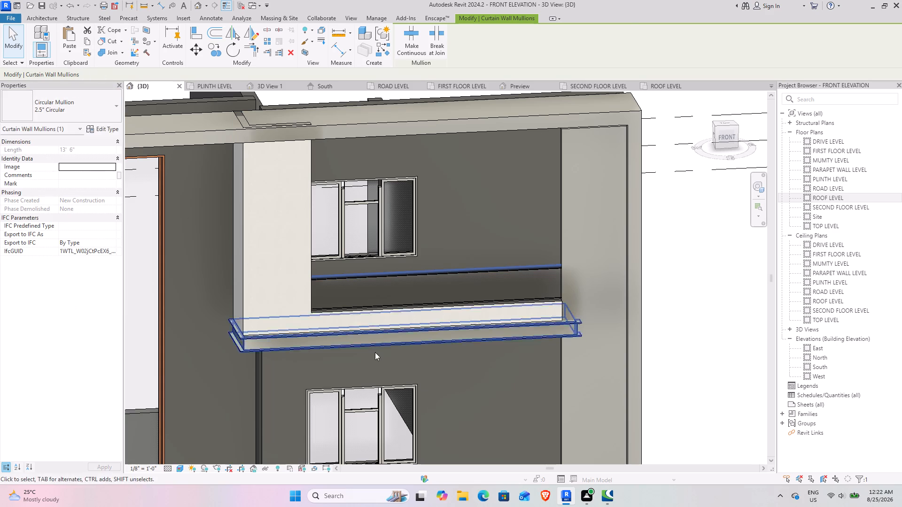
{"action": "left_click", "coordinate": [509, 376]}
Examine the second-floor balcony railing and the front elevation around it from several 3D angles.
{"action": "scroll", "coordinate": [465, 338], "scroll_direction": "down", "scroll_amount": 3}
{"action": "middle_click_drag", "start_coordinate": [469, 351], "coordinate": [463, 349], "text": "shift"}
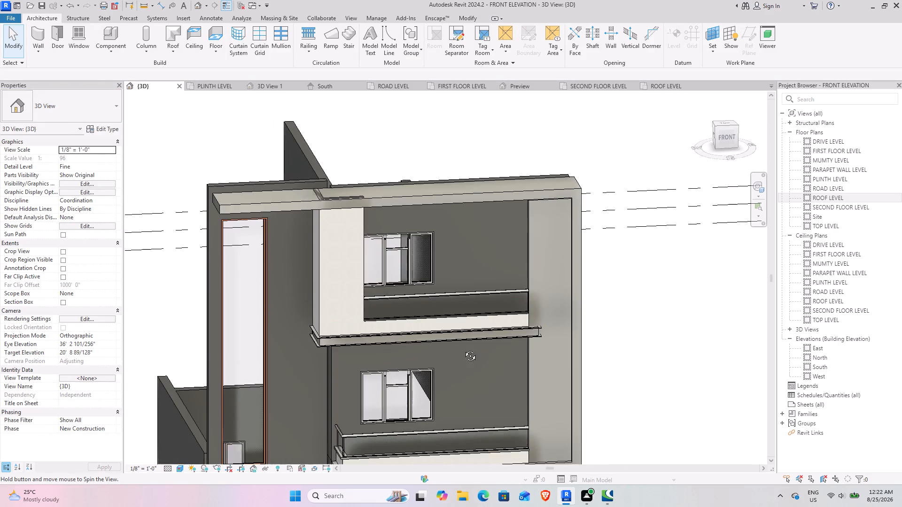
{"action": "middle_click_drag", "start_coordinate": [463, 349], "coordinate": [473, 389], "text": "shift"}
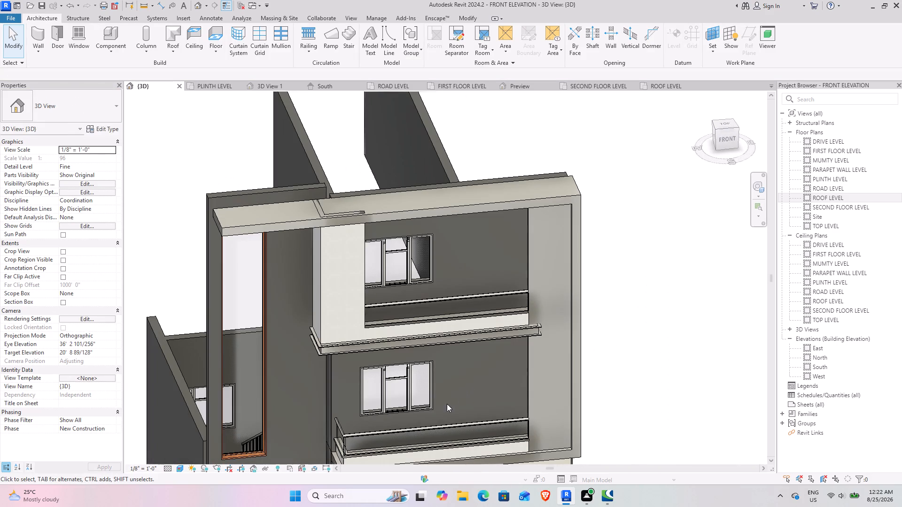
{"action": "middle_click_drag", "start_coordinate": [468, 368], "coordinate": [412, 380], "text": "shift"}
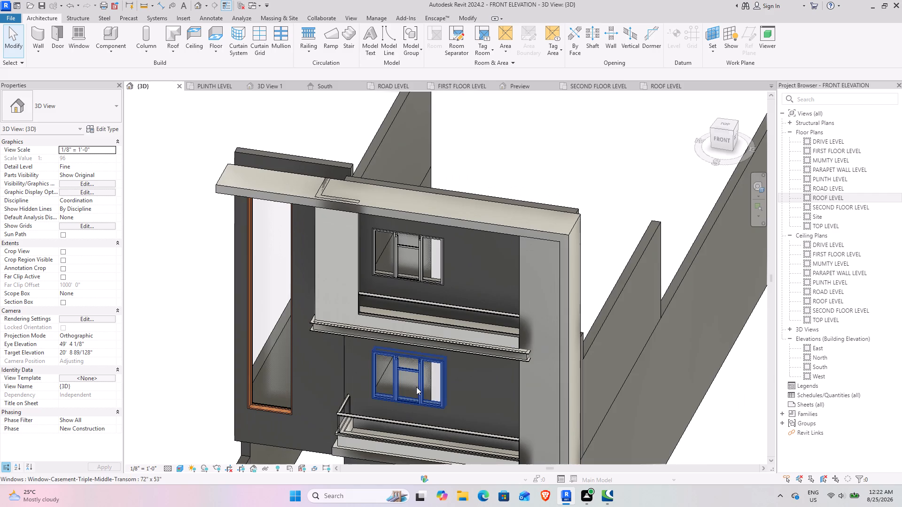
{"action": "middle_click_drag", "start_coordinate": [399, 384], "coordinate": [409, 321], "text": "shift"}
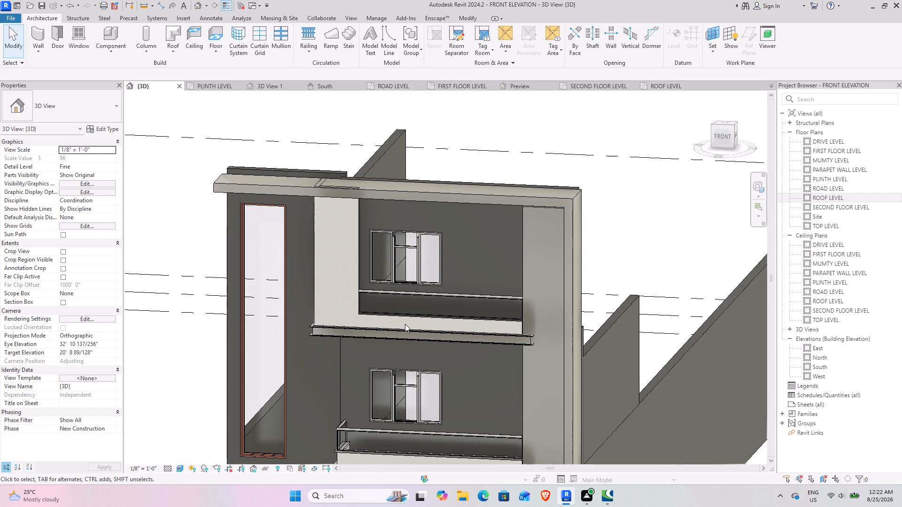
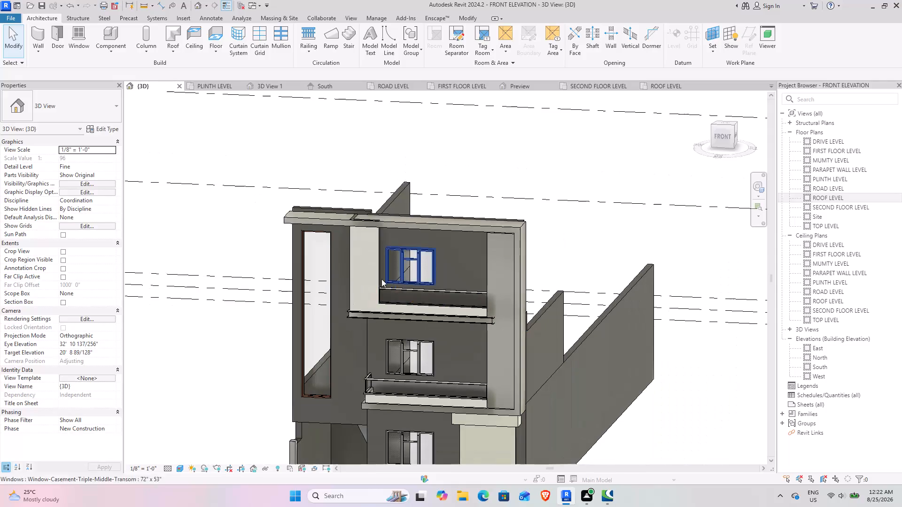
In the second floor plan, measure from the balcony side wall's outer face to the near end of the front curtain wall.
{"action": "middle_click_drag", "start_coordinate": [374, 300], "coordinate": [435, 288]}
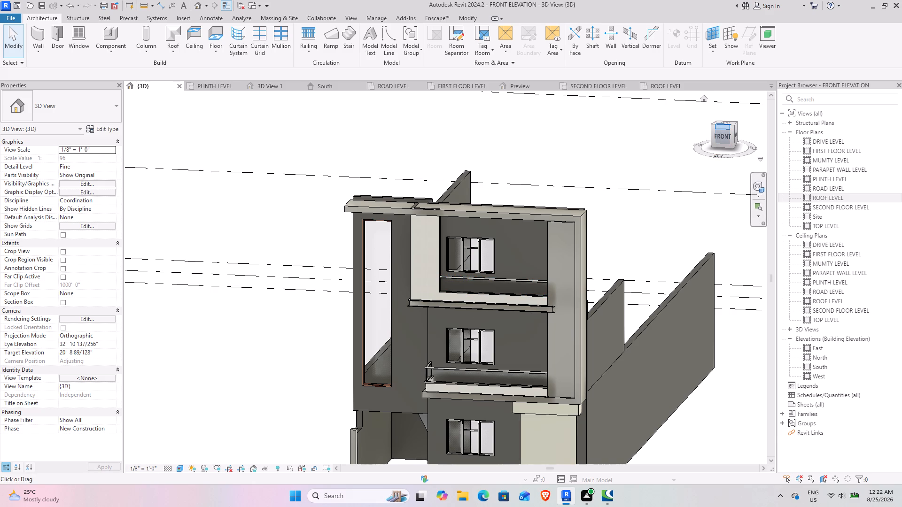
{"action": "left_click_drag", "start_coordinate": [725, 129], "coordinate": [742, 108]}
{"action": "scroll", "coordinate": [454, 404], "scroll_direction": "up", "scroll_amount": 2}
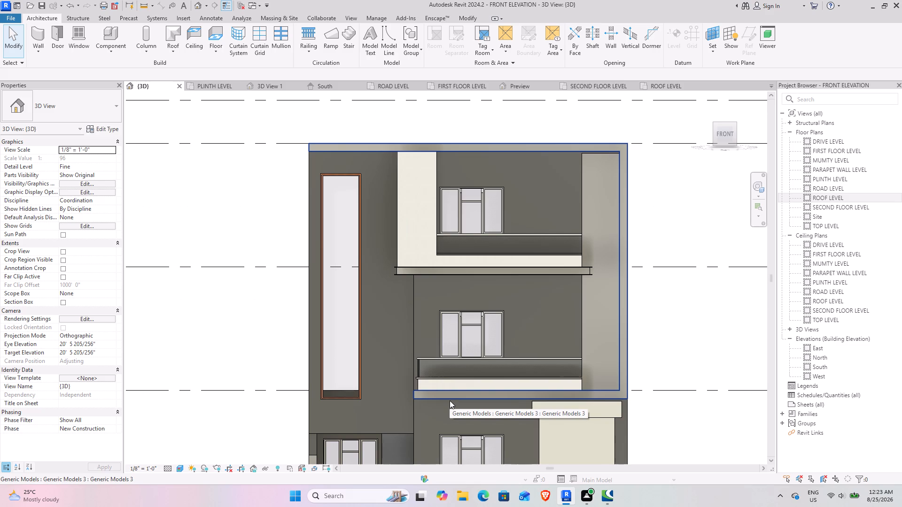
{"action": "scroll", "coordinate": [411, 178], "scroll_direction": "up", "scroll_amount": 2}
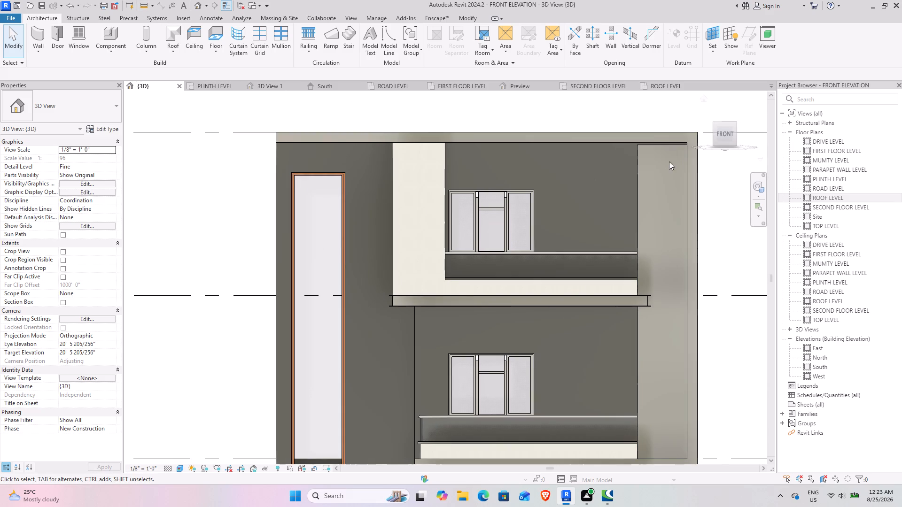
{"action": "left_click", "coordinate": [583, 87]}
{"action": "scroll", "coordinate": [276, 261], "scroll_direction": "down", "scroll_amount": 8}
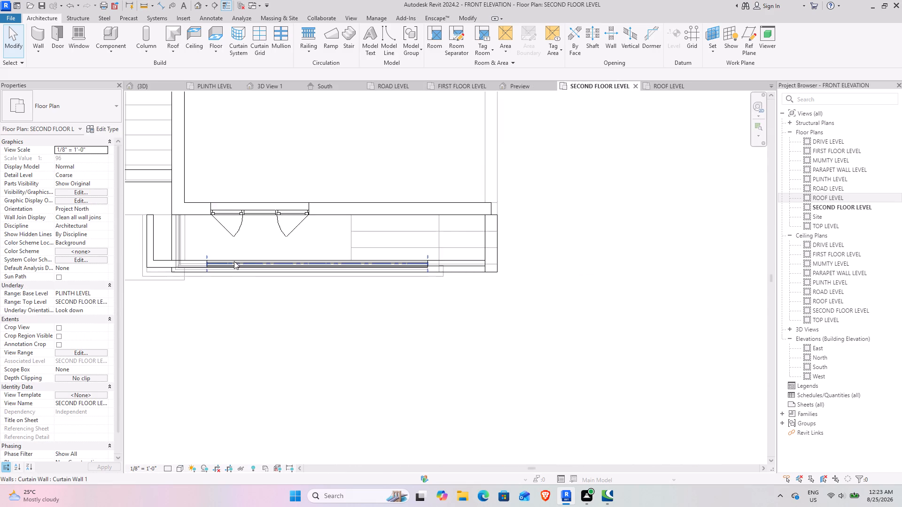
{"action": "middle_click_drag", "start_coordinate": [235, 261], "coordinate": [413, 271]}
{"action": "scroll", "coordinate": [344, 253], "scroll_direction": "up", "scroll_amount": 3}
{"action": "scroll", "coordinate": [401, 284], "scroll_direction": "up", "scroll_amount": 4}
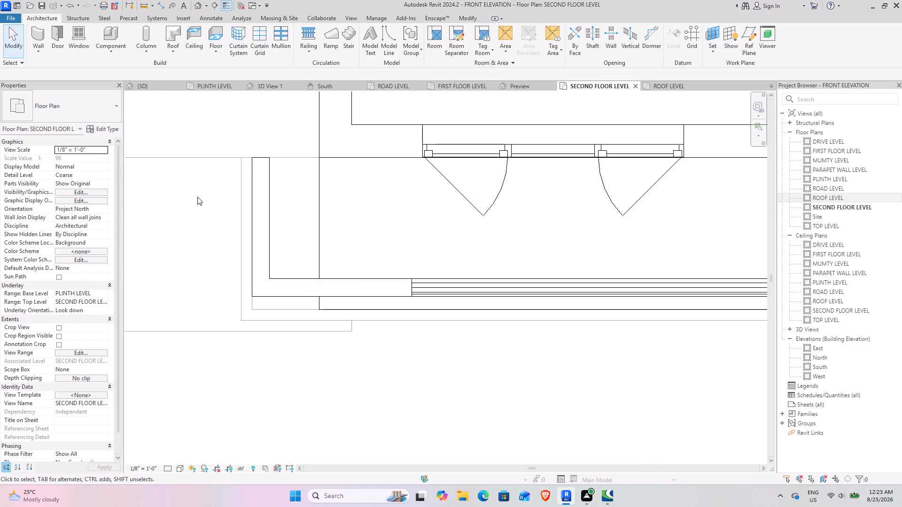
{"action": "left_click", "coordinate": [163, 6]}
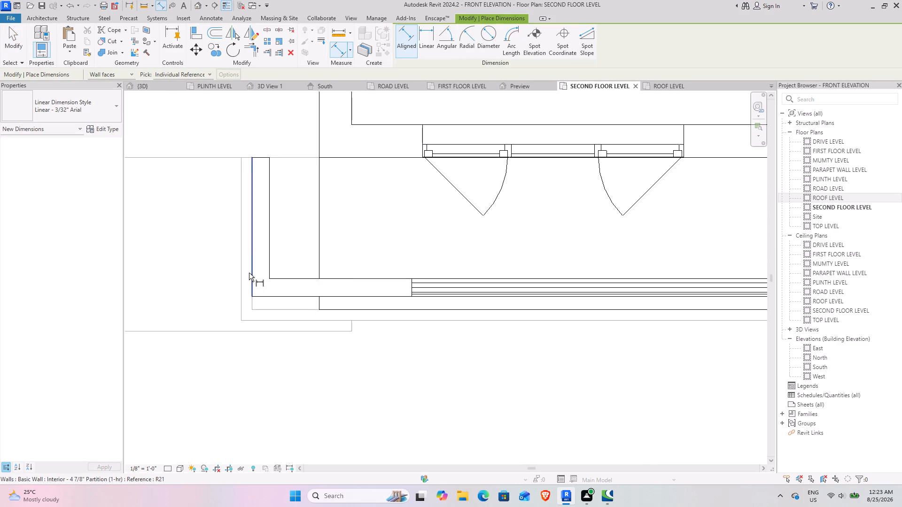
{"action": "left_click", "coordinate": [249, 273]}
{"action": "left_click", "coordinate": [413, 287]}
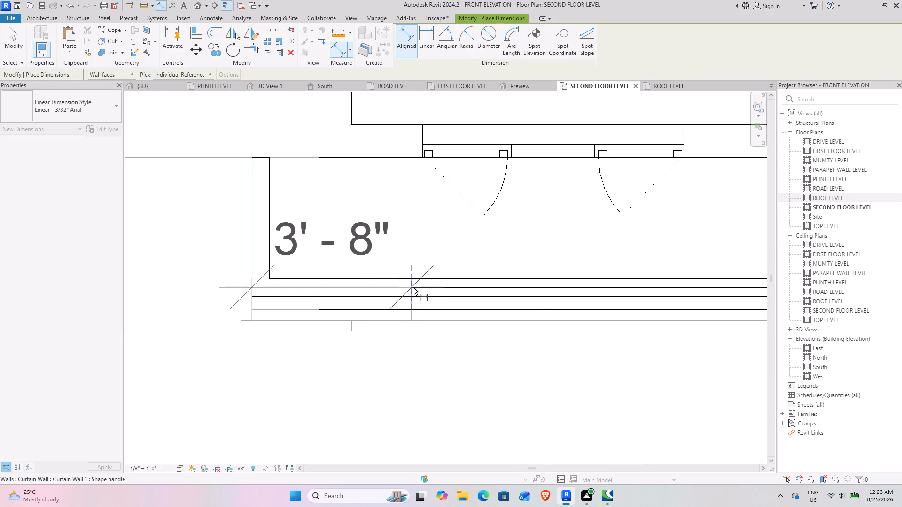
{"action": "key", "text": "Escape"}
{"action": "key", "text": "Escape"}
{"action": "key", "text": "Escape"}
{"action": "key", "text": "Escape"}
{"action": "key", "text": "Escape"}
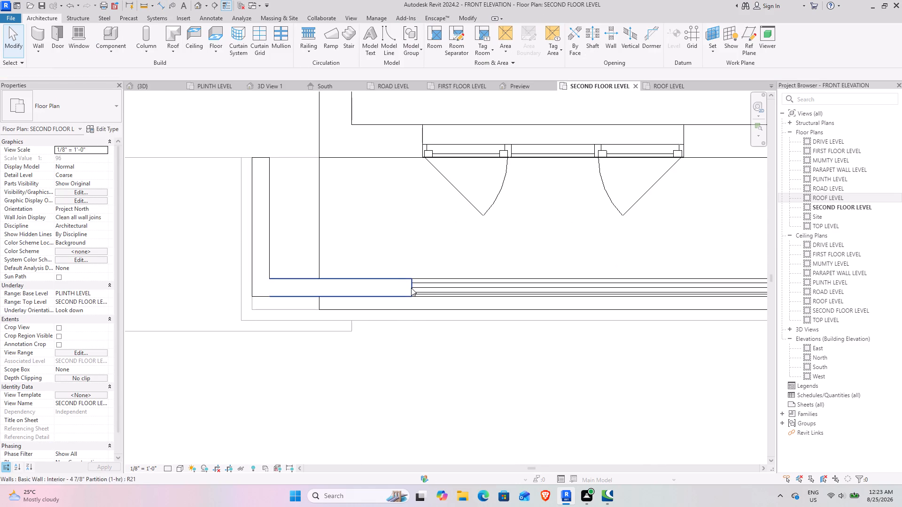
Set the type width of the plinth-level triple casement window (72" x 53") on the front facade to 4' 0".
{"action": "left_click", "coordinate": [157, 88]}
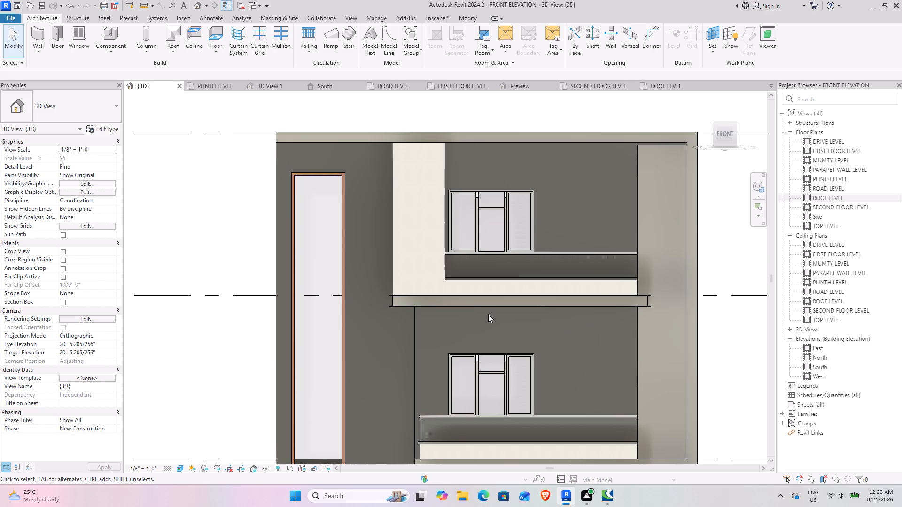
{"action": "middle_click_drag", "start_coordinate": [486, 336], "coordinate": [449, 252]}
{"action": "middle_click_drag", "start_coordinate": [447, 311], "coordinate": [420, 301]}
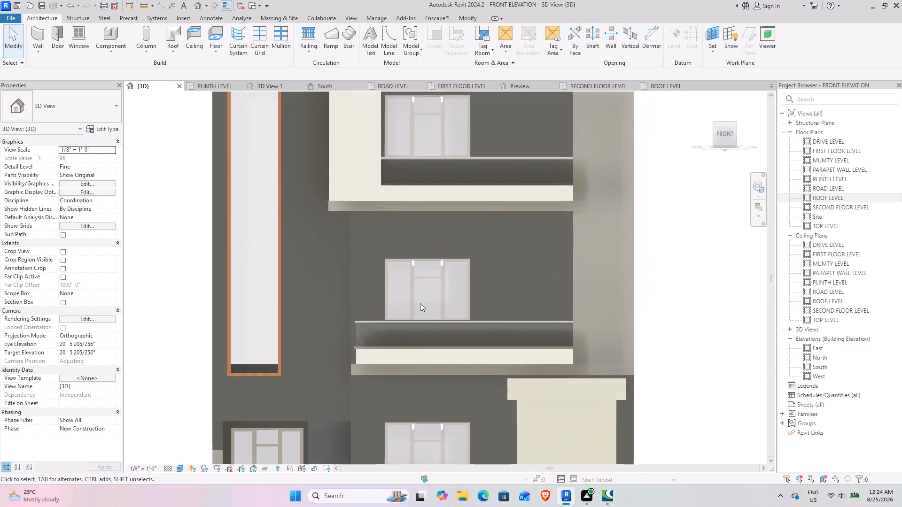
{"action": "scroll", "coordinate": [420, 300], "scroll_direction": "down", "scroll_amount": 2}
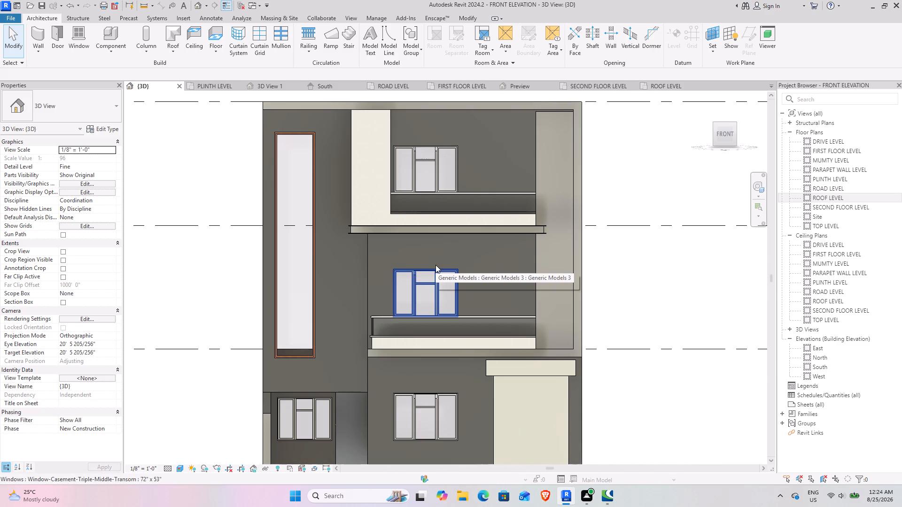
{"action": "left_click", "coordinate": [434, 403]}
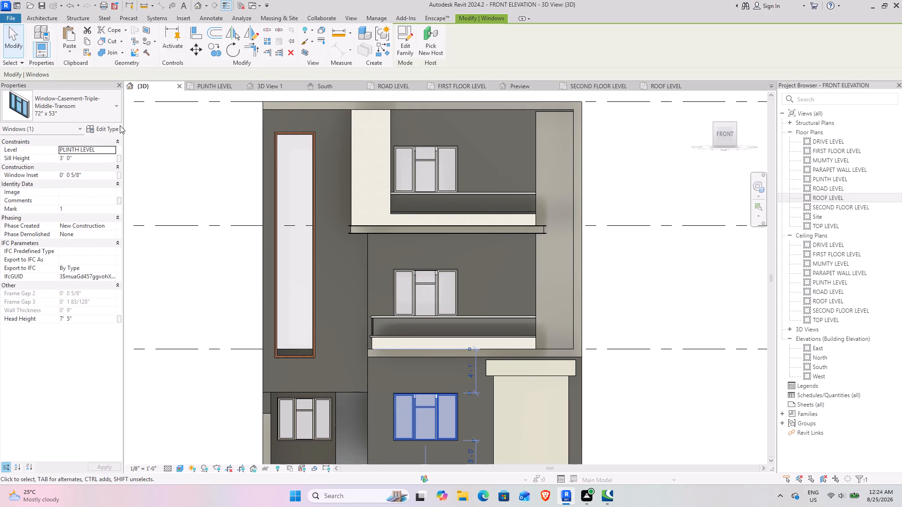
{"action": "left_click", "coordinate": [106, 127]}
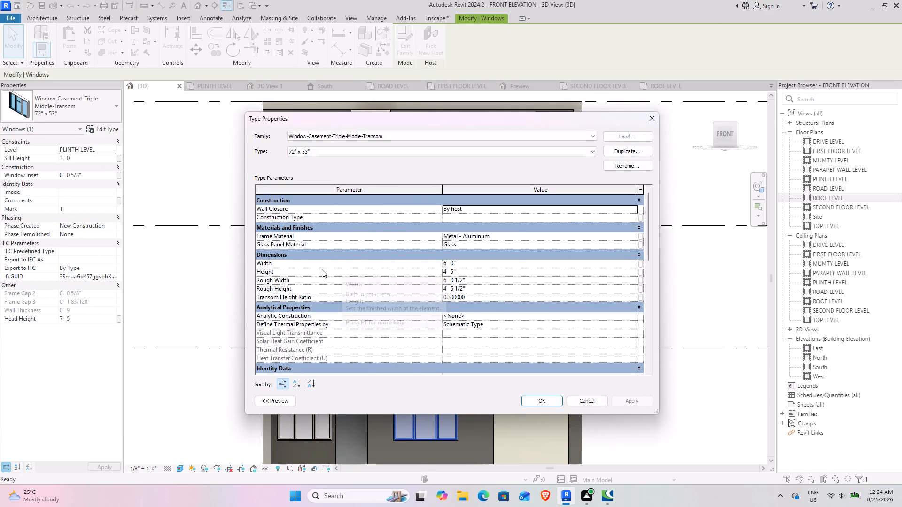
{"action": "left_click", "coordinate": [466, 264]}
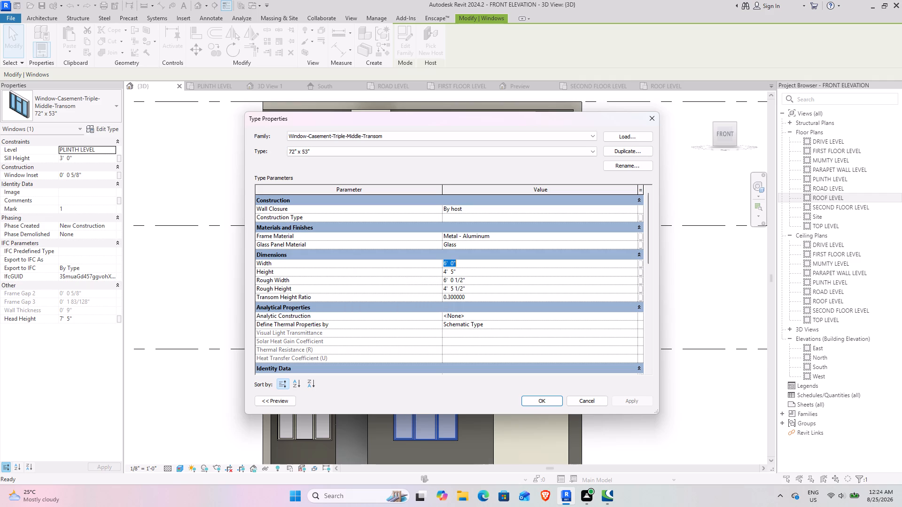
{"action": "type", "text": "4'"}
{"action": "key", "text": "Return"}
{"action": "left_click", "coordinate": [635, 398]}
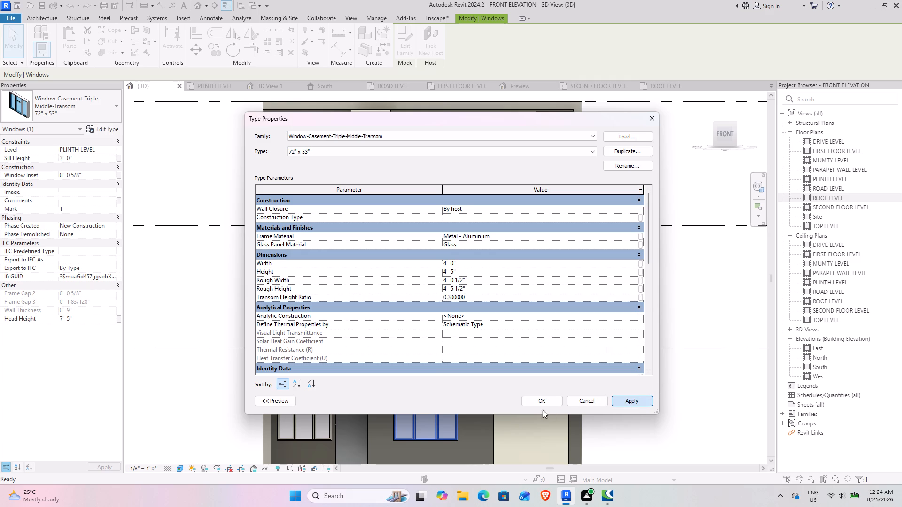
{"action": "left_click", "coordinate": [539, 403]}
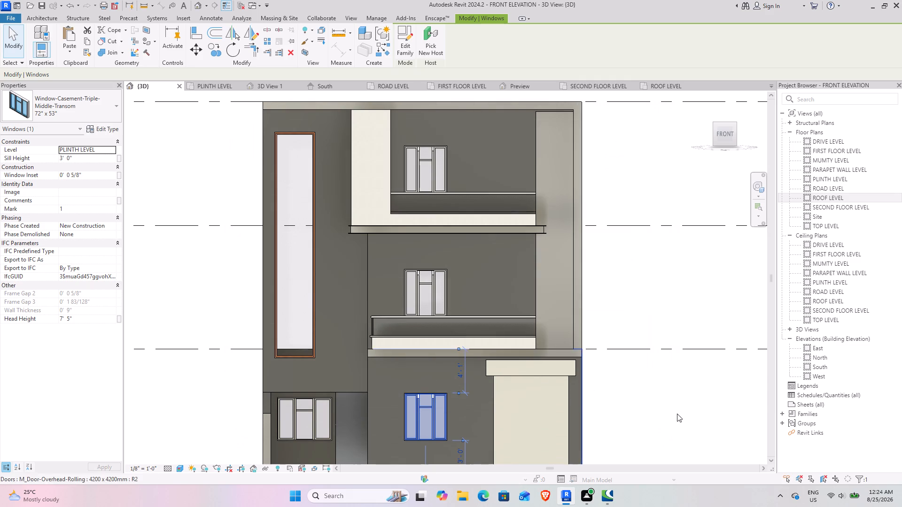
{"action": "left_click", "coordinate": [676, 414]}
Start an in-place model in the Generic Models category, keeping the default name.
{"action": "middle_click_drag", "start_coordinate": [442, 371], "coordinate": [425, 348]}
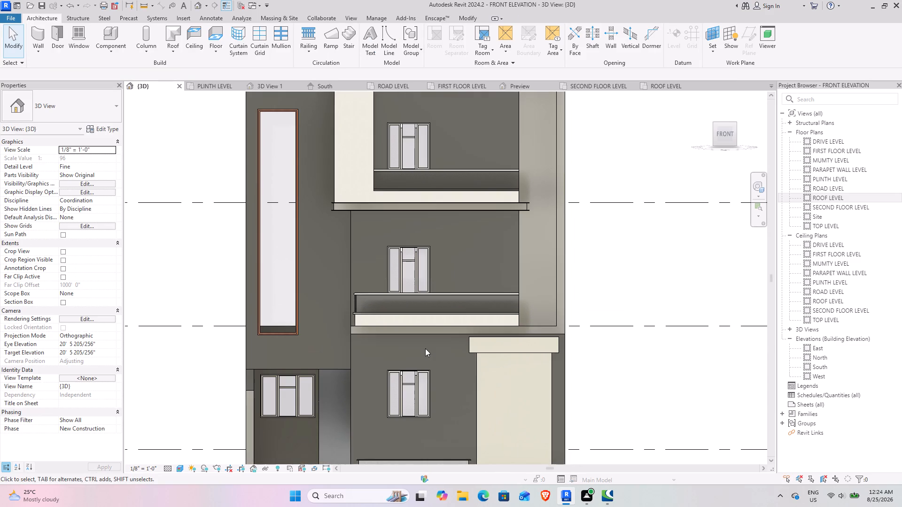
{"action": "middle_click_drag", "start_coordinate": [416, 296], "coordinate": [418, 220]}
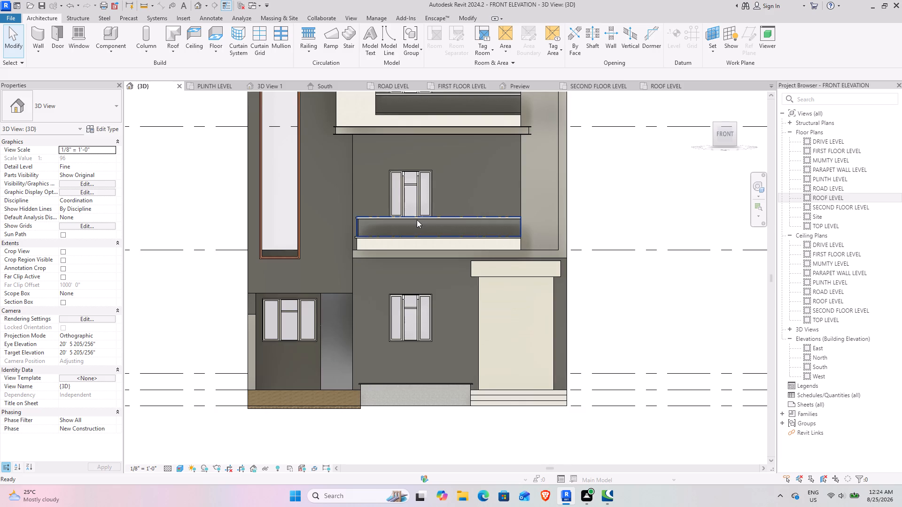
{"action": "scroll", "coordinate": [397, 202], "scroll_direction": "up", "scroll_amount": 2}
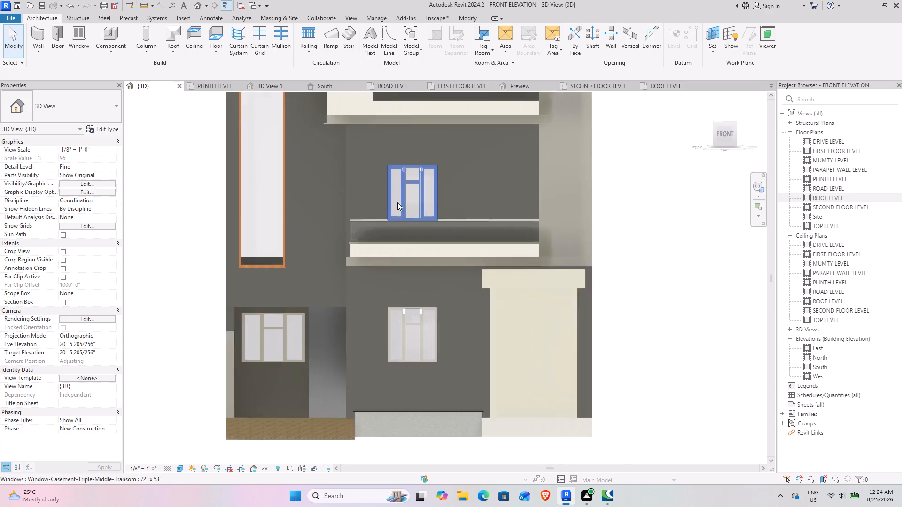
{"action": "scroll", "coordinate": [374, 234], "scroll_direction": "up", "scroll_amount": 2}
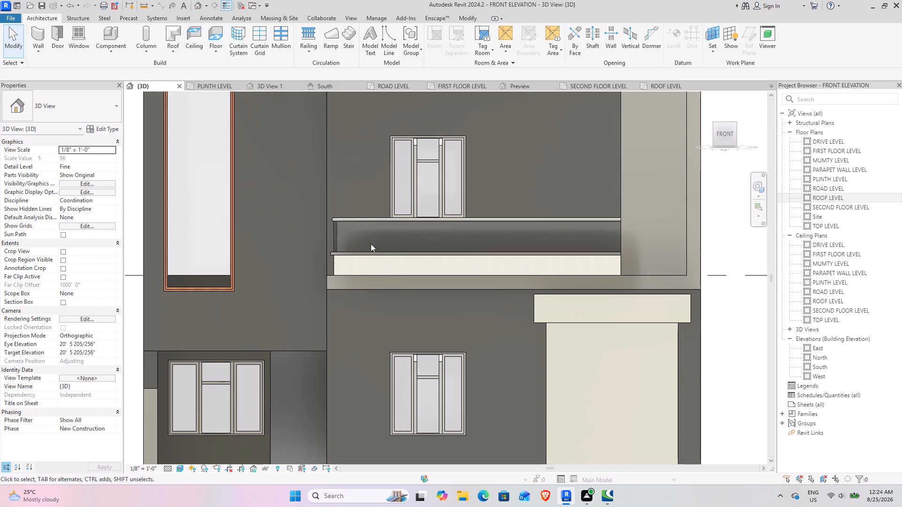
{"action": "scroll", "coordinate": [356, 246], "scroll_direction": "up", "scroll_amount": 3}
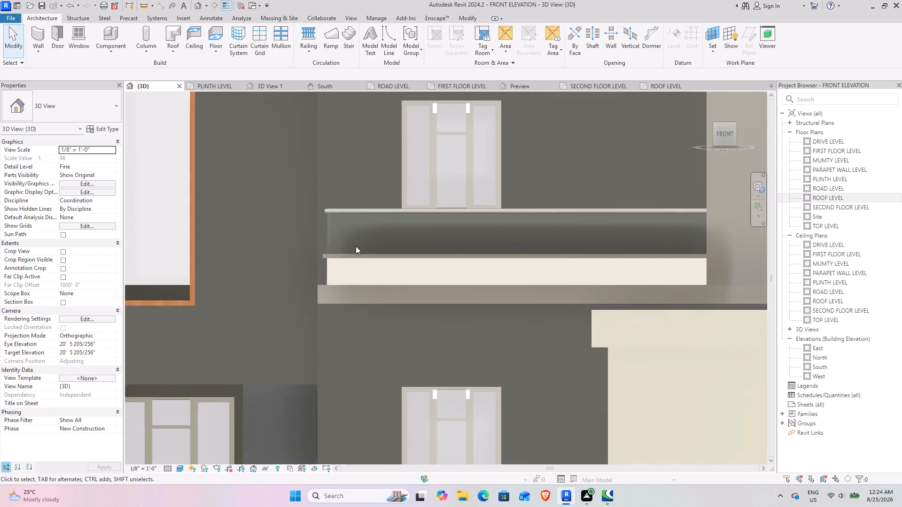
{"action": "scroll", "coordinate": [355, 248], "scroll_direction": "up", "scroll_amount": 3}
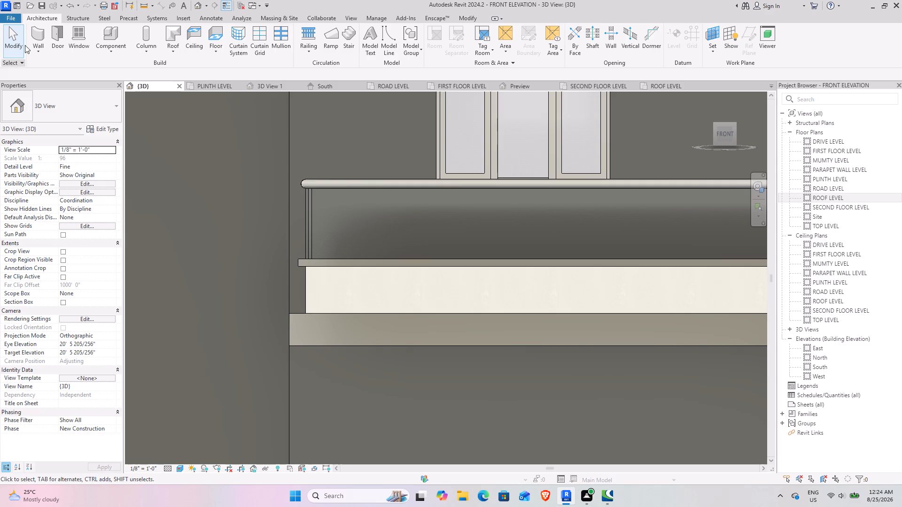
{"action": "left_click", "coordinate": [112, 49]}
{"action": "left_click", "coordinate": [122, 92]}
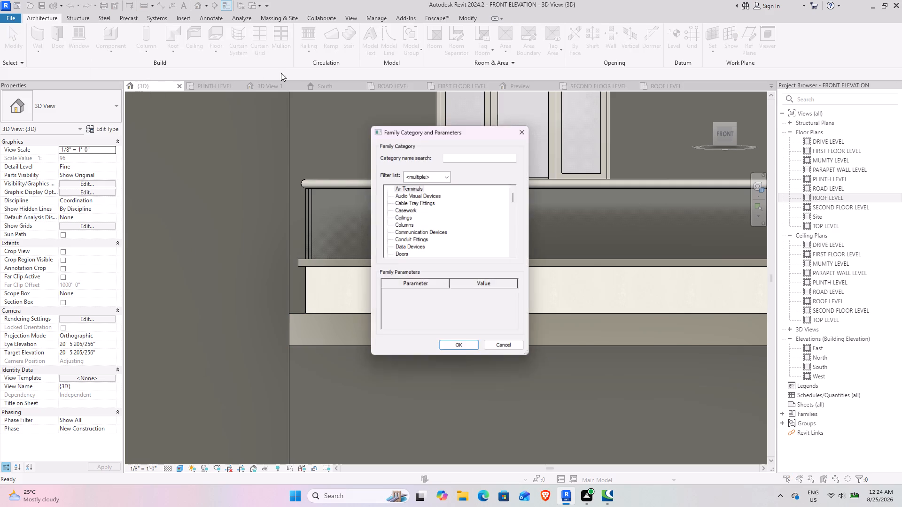
{"action": "left_click", "coordinate": [414, 224]}
{"action": "key", "text": "g"}
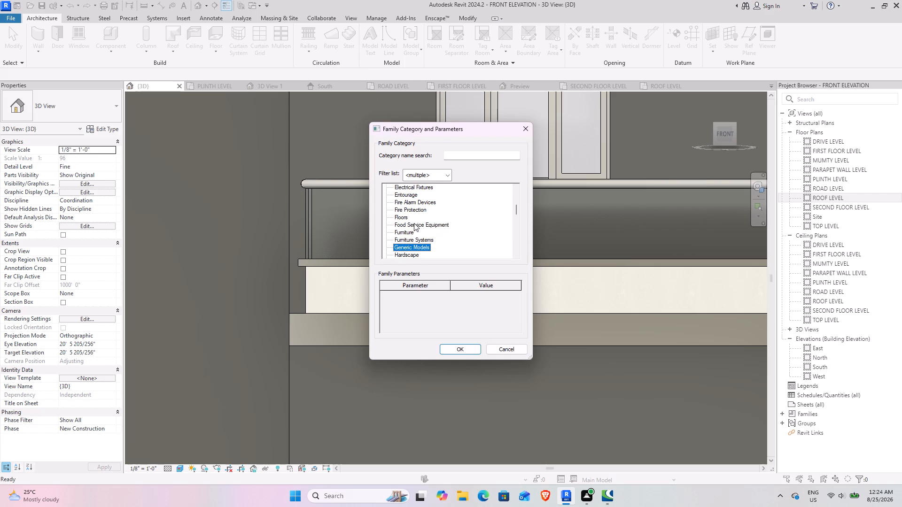
{"action": "left_click", "coordinate": [456, 349]}
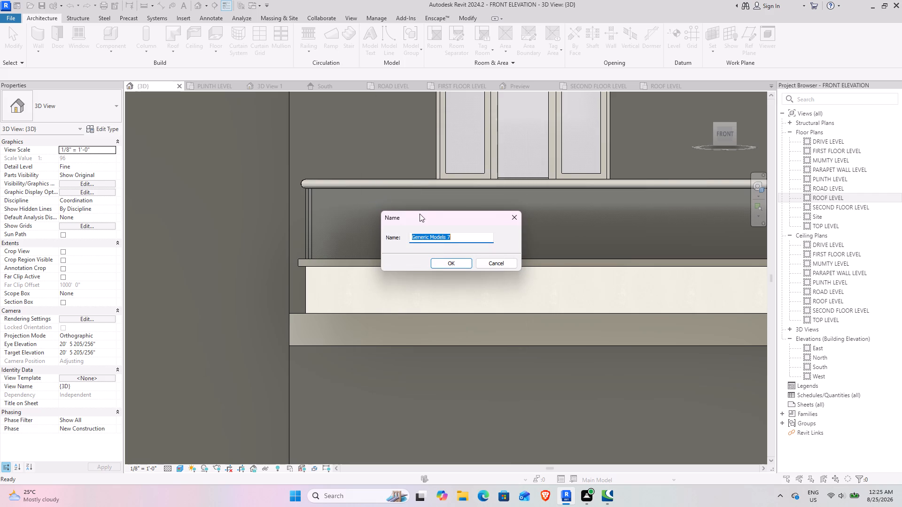
{"action": "left_click", "coordinate": [451, 263]}
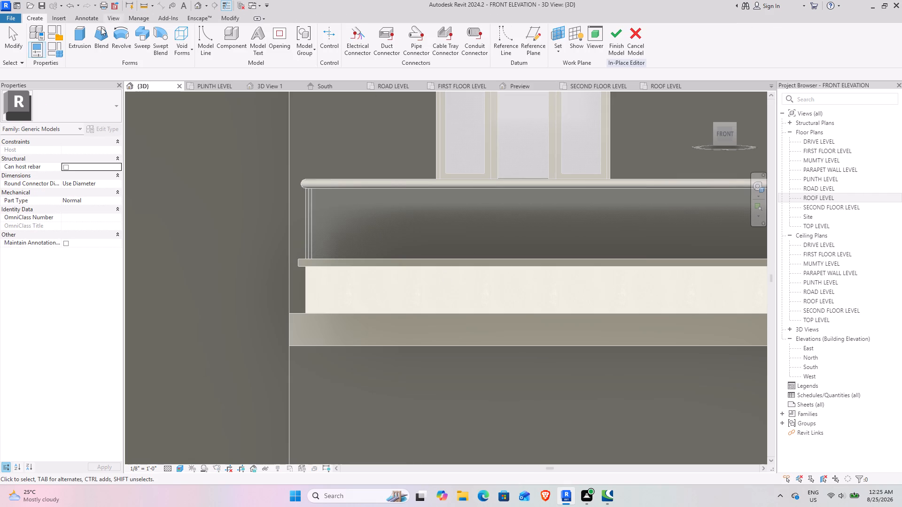
Start an extrusion and pick the underside face of the lower balcony's projecting slab as its work plane.
{"action": "left_click", "coordinate": [78, 33]}
{"action": "left_click", "coordinate": [424, 50]}
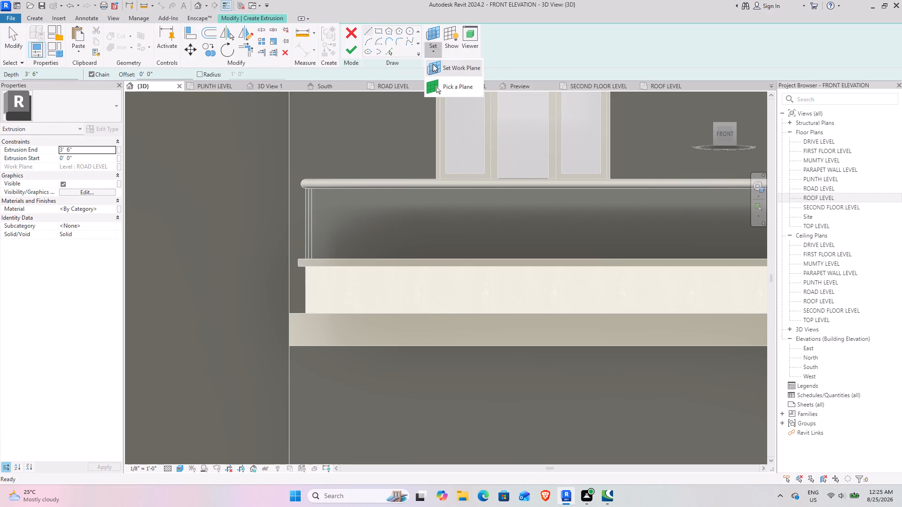
{"action": "left_click", "coordinate": [436, 93]}
{"action": "scroll", "coordinate": [406, 268], "scroll_direction": "down", "scroll_amount": 2}
{"action": "middle_click_drag", "start_coordinate": [389, 315], "coordinate": [403, 253], "text": "shift"}
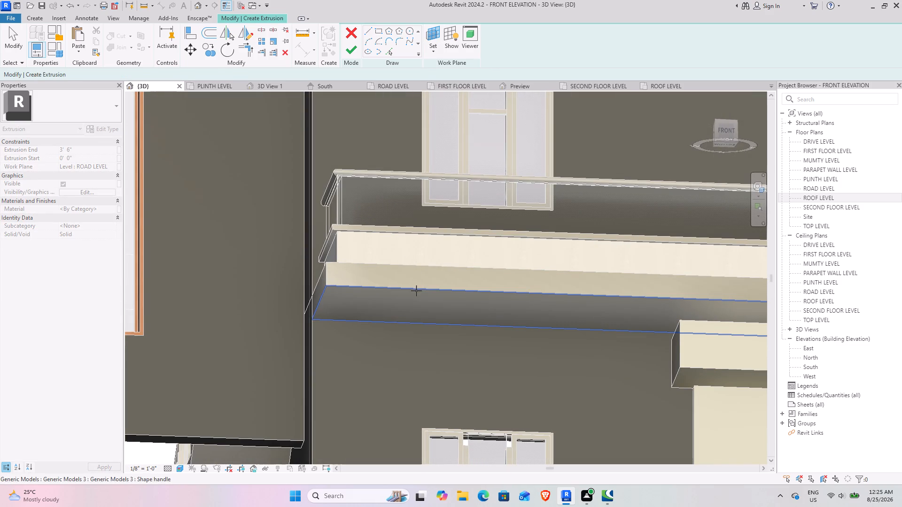
{"action": "left_click", "coordinate": [416, 291]}
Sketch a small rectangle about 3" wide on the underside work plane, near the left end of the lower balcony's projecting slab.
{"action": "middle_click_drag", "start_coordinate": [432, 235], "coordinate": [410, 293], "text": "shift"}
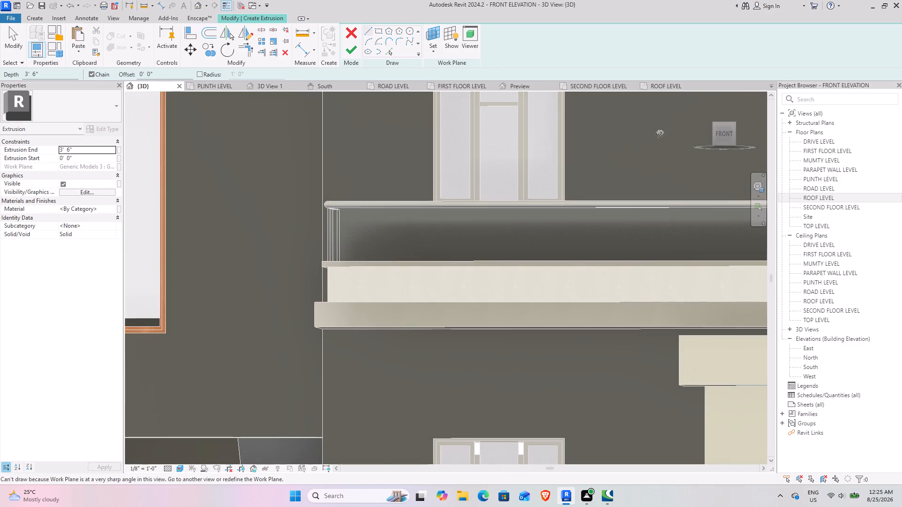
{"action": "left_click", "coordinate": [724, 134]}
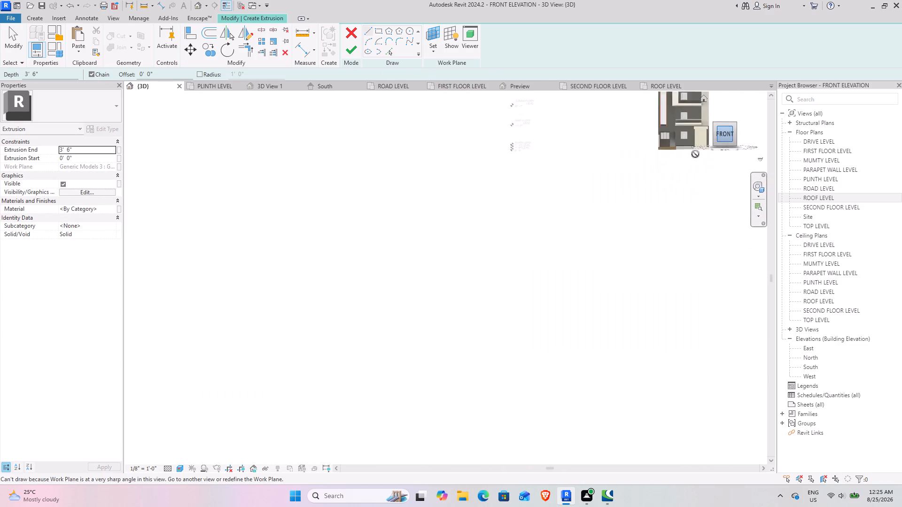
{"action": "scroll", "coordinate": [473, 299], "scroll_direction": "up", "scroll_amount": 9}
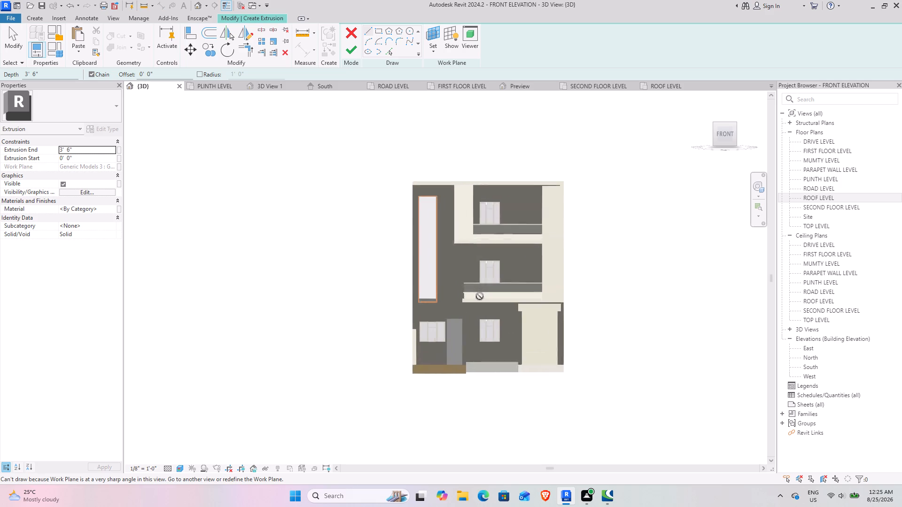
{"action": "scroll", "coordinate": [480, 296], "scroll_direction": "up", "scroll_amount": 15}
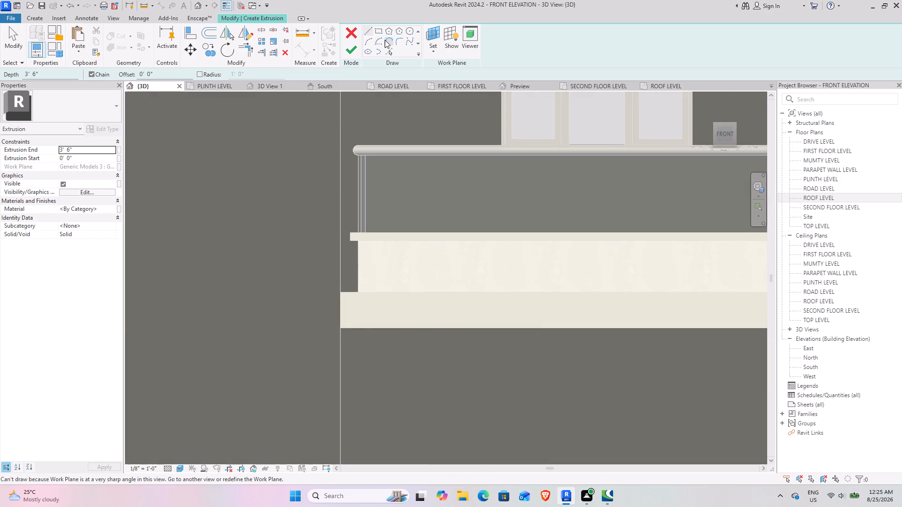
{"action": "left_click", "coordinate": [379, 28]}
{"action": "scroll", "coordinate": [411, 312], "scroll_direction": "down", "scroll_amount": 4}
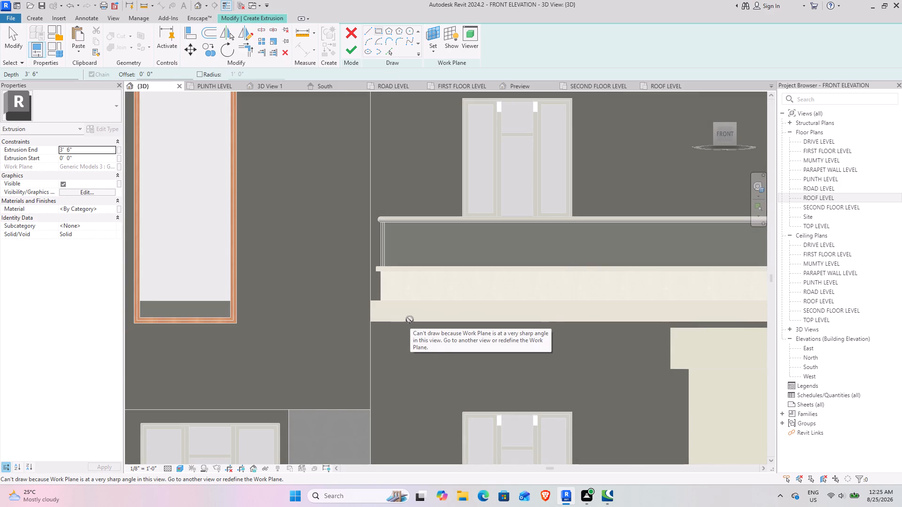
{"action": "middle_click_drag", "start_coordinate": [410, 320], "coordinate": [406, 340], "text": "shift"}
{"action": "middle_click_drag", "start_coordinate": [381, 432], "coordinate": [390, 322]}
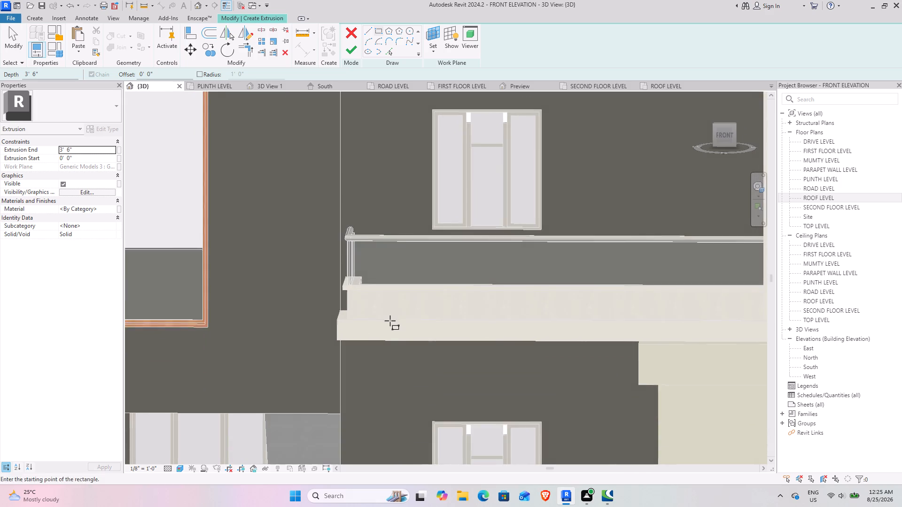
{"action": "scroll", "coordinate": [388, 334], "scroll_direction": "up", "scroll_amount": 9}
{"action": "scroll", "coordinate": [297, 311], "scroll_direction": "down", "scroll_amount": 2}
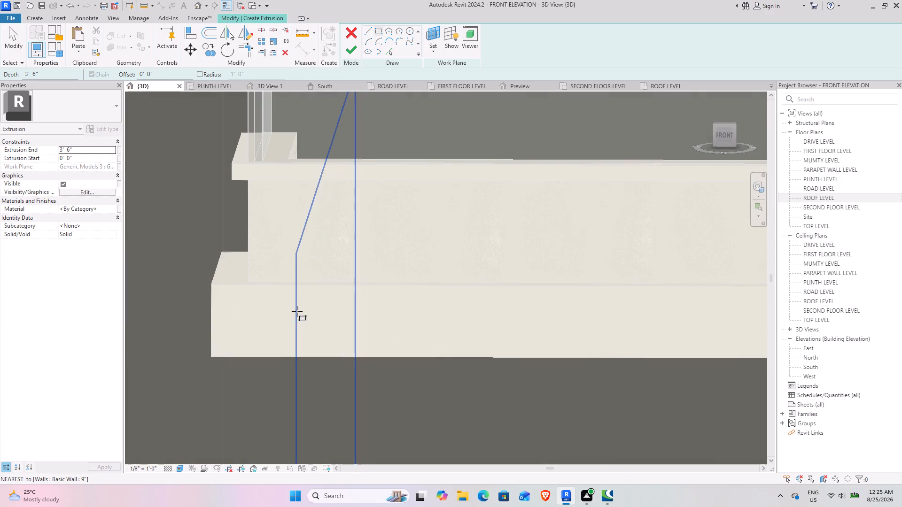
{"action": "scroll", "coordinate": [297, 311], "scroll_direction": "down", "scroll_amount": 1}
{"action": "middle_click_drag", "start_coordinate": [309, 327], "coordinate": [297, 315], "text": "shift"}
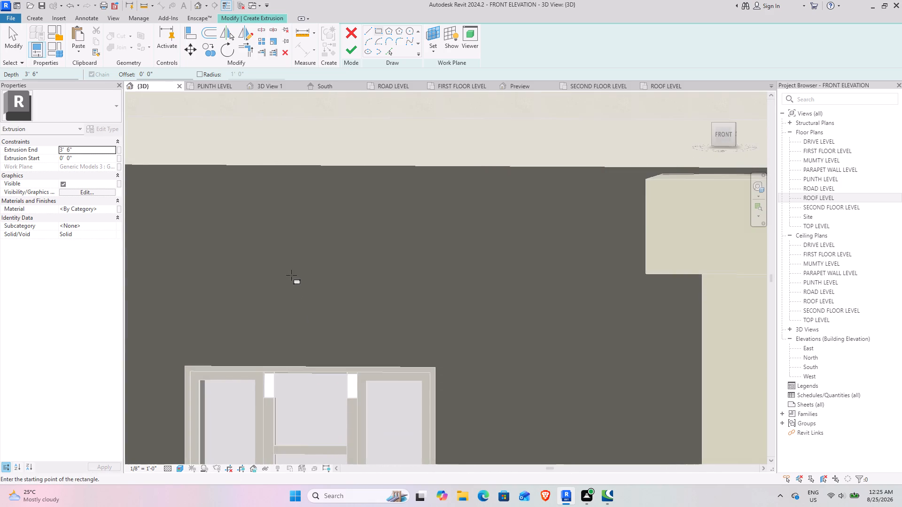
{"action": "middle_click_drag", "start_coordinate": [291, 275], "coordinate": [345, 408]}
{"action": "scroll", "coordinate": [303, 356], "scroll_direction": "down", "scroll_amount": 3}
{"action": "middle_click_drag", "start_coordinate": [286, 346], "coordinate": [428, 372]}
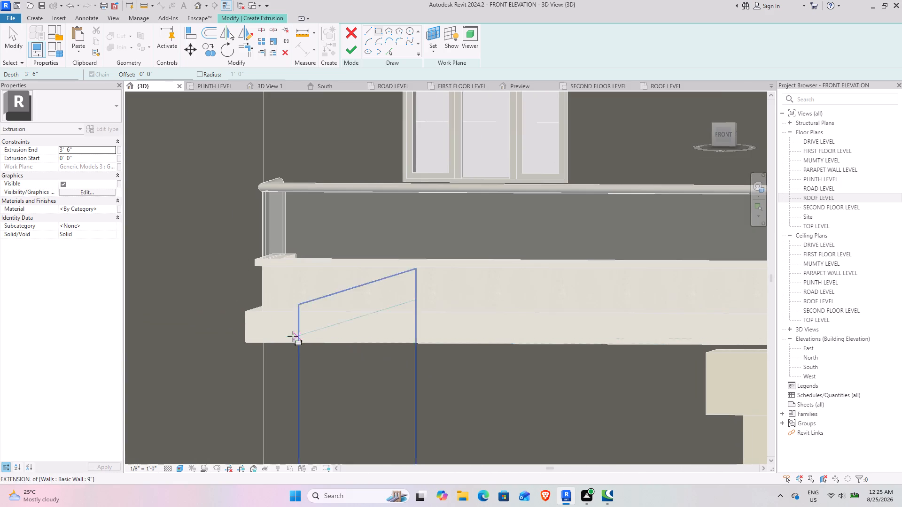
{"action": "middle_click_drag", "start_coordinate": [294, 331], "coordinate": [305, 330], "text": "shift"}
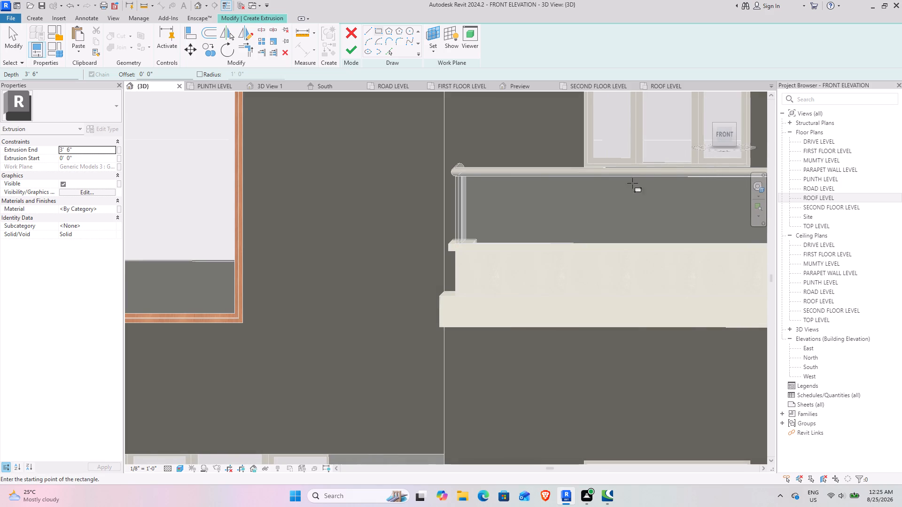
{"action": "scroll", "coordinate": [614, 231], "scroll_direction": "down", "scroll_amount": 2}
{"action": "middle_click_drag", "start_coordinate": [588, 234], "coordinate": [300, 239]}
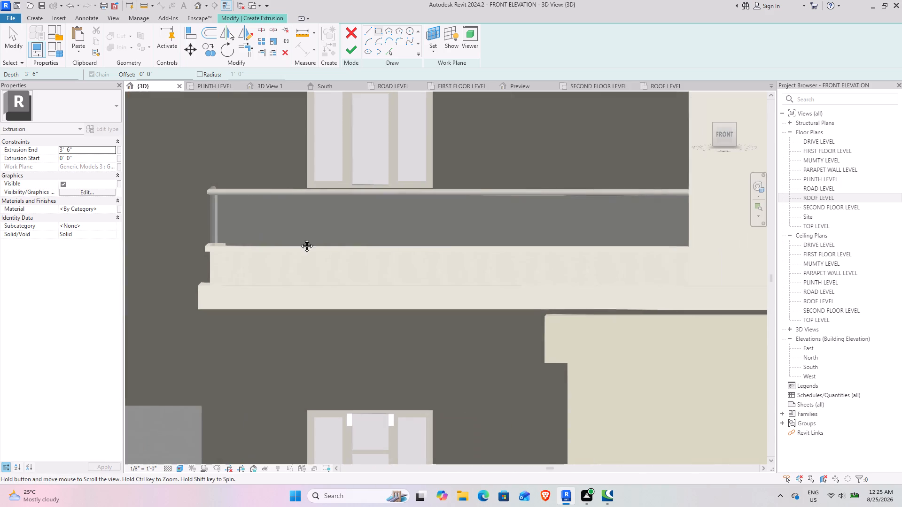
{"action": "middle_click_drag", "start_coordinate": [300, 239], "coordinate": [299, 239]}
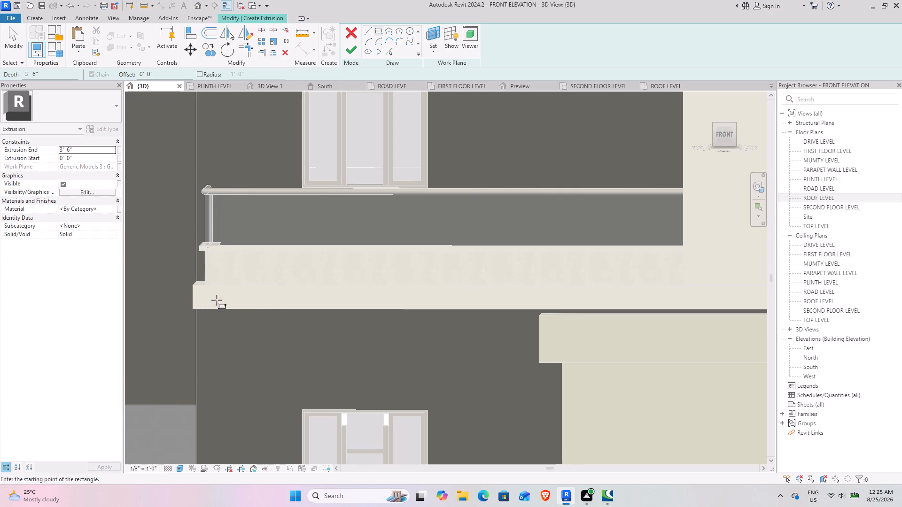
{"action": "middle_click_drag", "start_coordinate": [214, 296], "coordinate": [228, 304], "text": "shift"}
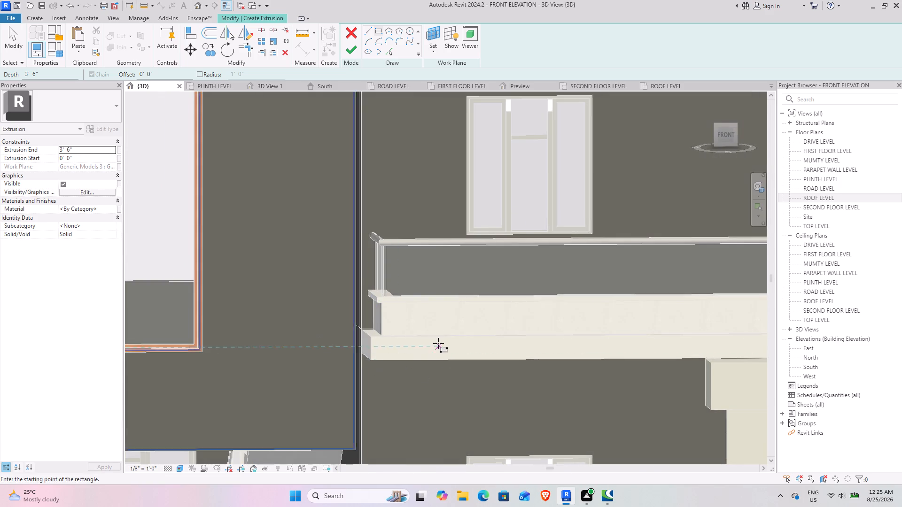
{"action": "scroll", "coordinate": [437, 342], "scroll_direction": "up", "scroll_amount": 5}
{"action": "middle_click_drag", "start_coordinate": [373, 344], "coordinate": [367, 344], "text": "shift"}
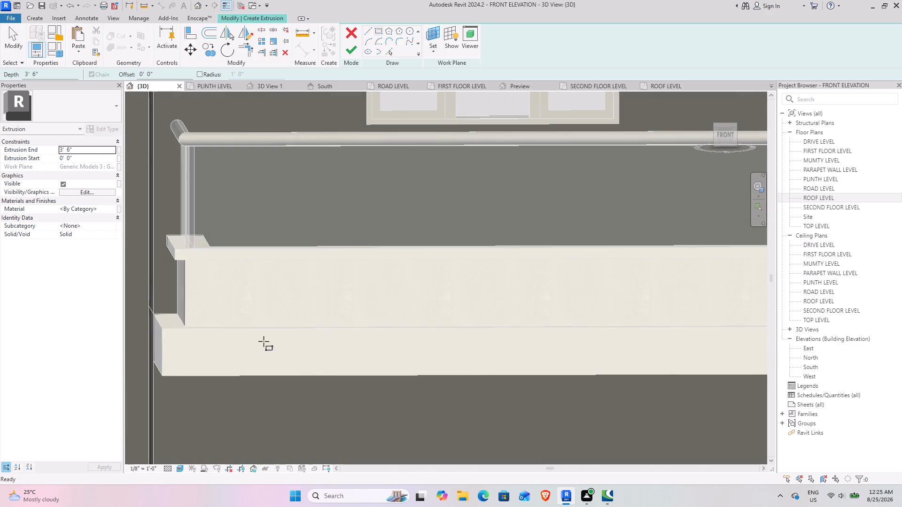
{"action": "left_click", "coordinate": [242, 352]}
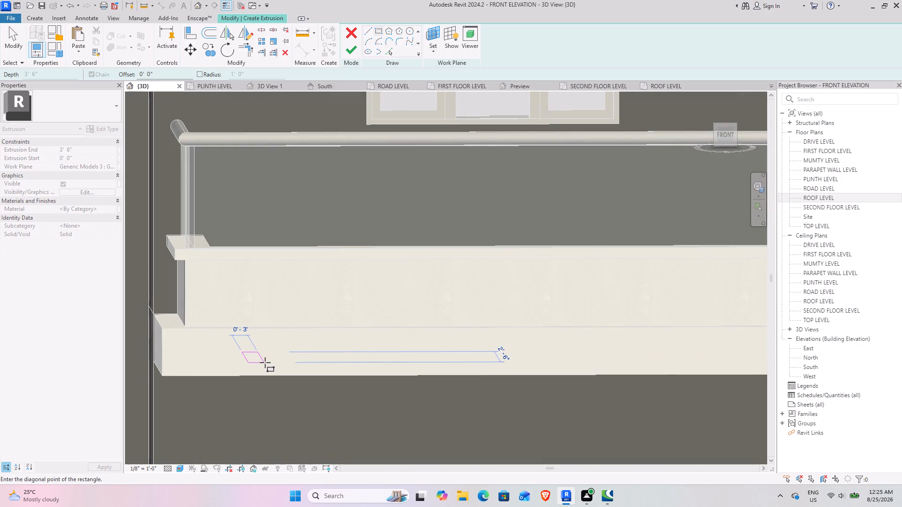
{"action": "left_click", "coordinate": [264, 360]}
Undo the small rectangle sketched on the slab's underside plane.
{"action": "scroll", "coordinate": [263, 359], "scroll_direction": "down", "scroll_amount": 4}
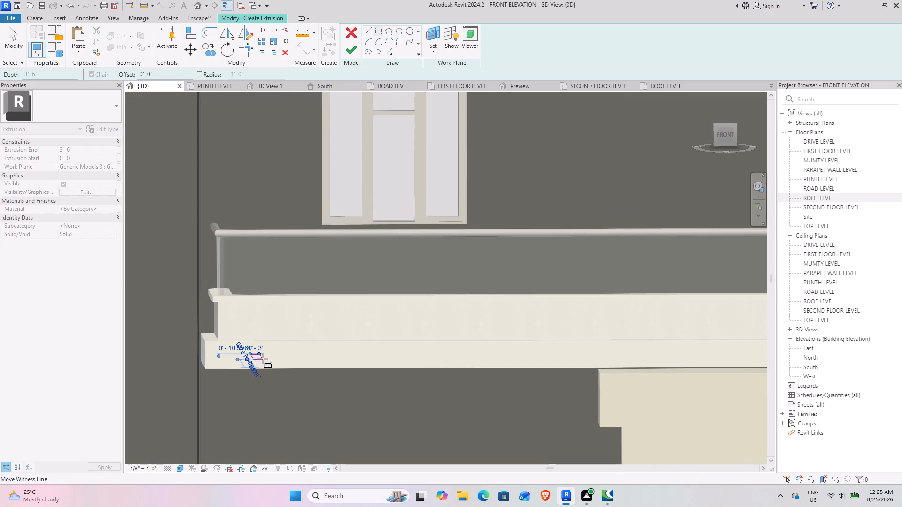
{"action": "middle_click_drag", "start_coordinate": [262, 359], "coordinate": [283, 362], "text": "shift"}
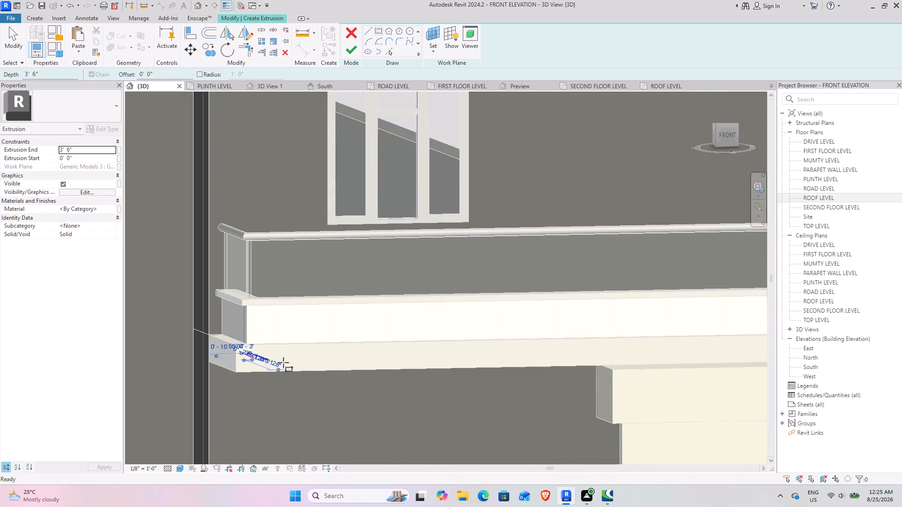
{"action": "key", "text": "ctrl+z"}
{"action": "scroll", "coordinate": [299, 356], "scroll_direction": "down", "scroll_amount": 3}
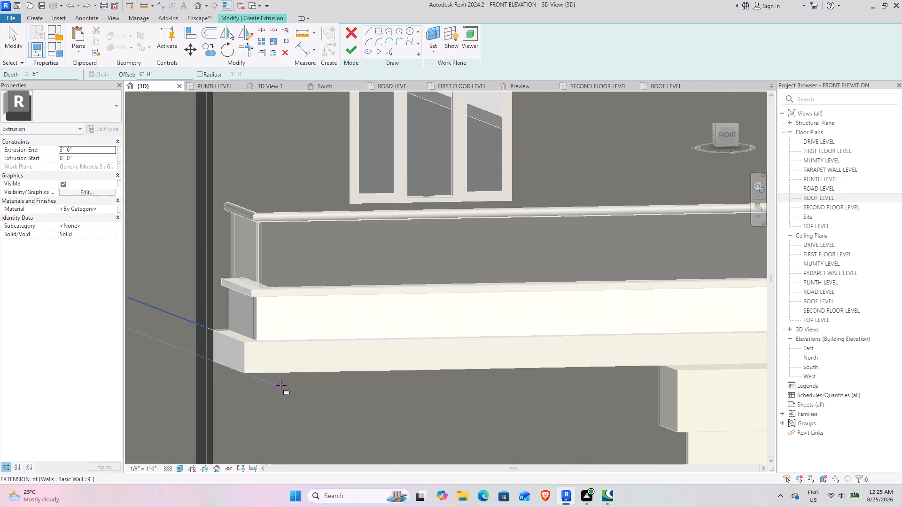
Examine the underside and free end of the lower balcony's projecting slab from below, front and side, leaving the rectangle tool.
{"action": "middle_click_drag", "start_coordinate": [282, 385], "coordinate": [351, 243], "text": "shift"}
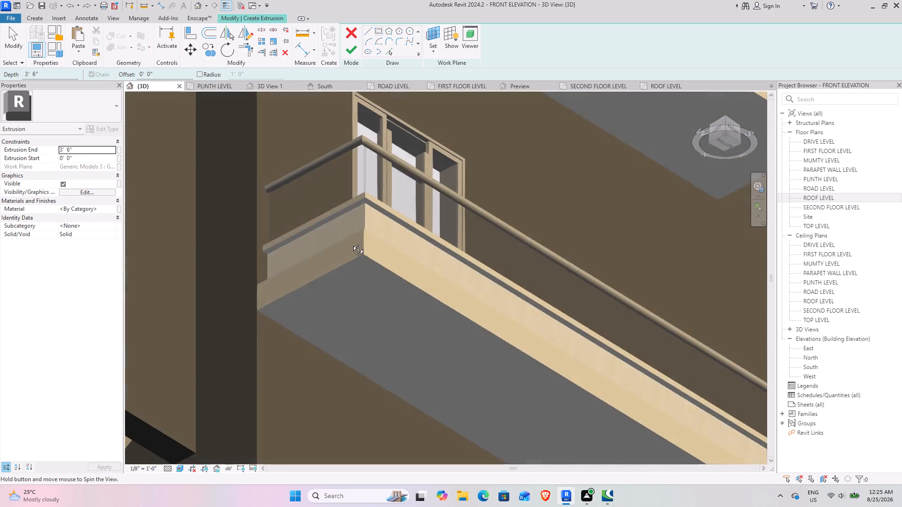
{"action": "middle_click_drag", "start_coordinate": [351, 243], "coordinate": [250, 200], "text": "shift"}
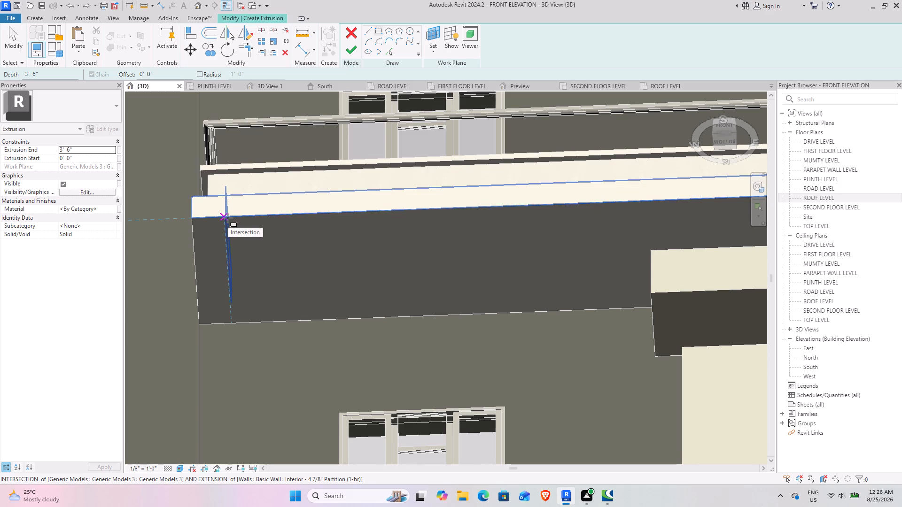
{"action": "middle_click_drag", "start_coordinate": [225, 217], "coordinate": [165, 219], "text": "shift"}
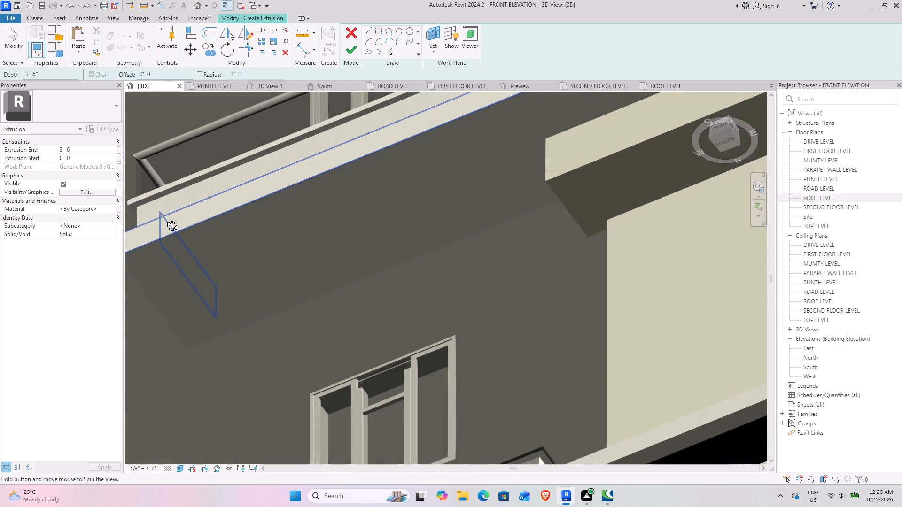
{"action": "middle_click_drag", "start_coordinate": [165, 219], "coordinate": [429, 333], "text": "shift"}
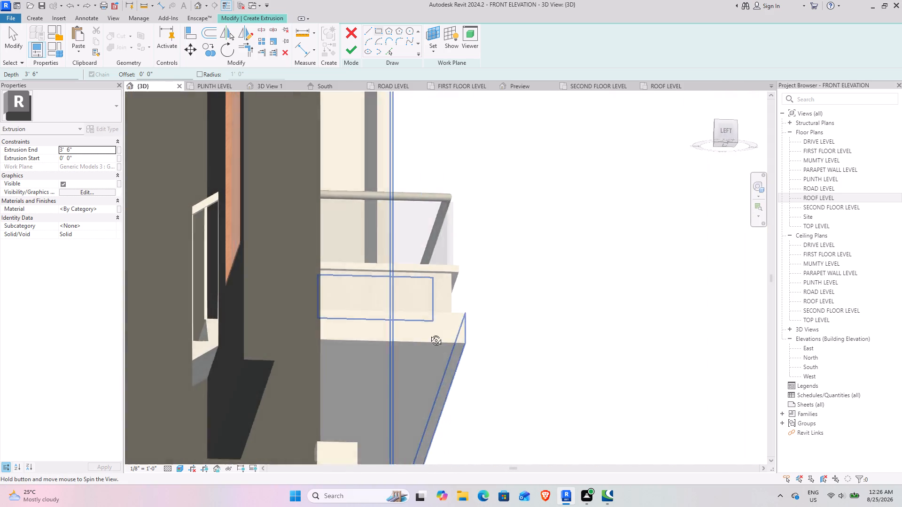
{"action": "middle_click_drag", "start_coordinate": [429, 333], "coordinate": [429, 386], "text": "shift"}
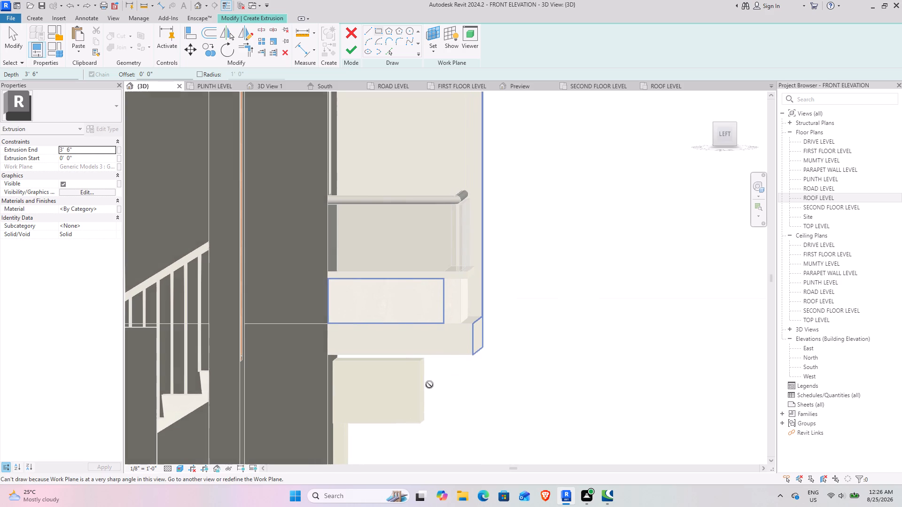
{"action": "middle_click_drag", "start_coordinate": [451, 380], "coordinate": [453, 380], "text": "shift"}
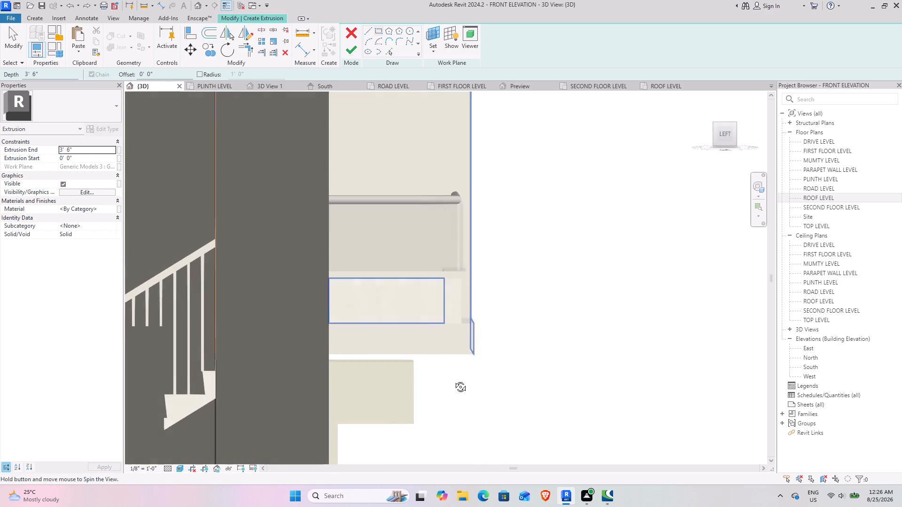
{"action": "middle_click_drag", "start_coordinate": [453, 380], "coordinate": [459, 378], "text": "shift"}
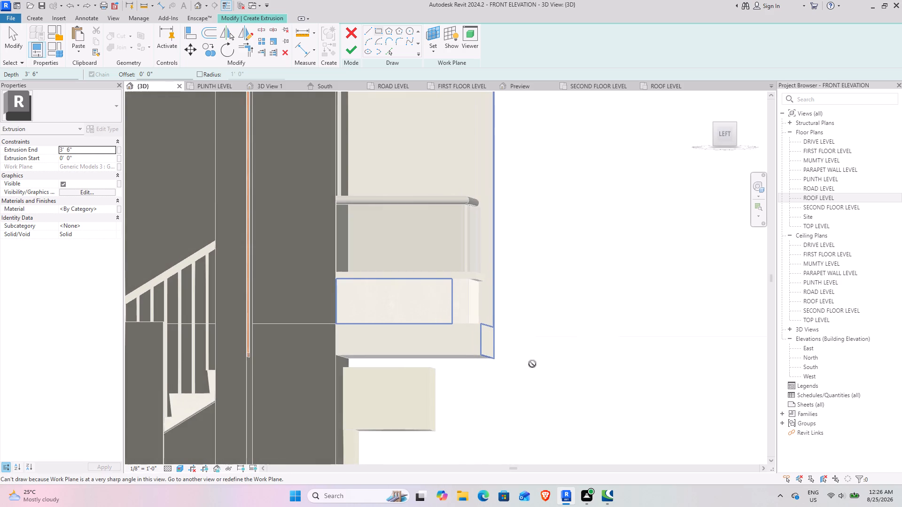
{"action": "middle_click_drag", "start_coordinate": [516, 361], "coordinate": [432, 359]}
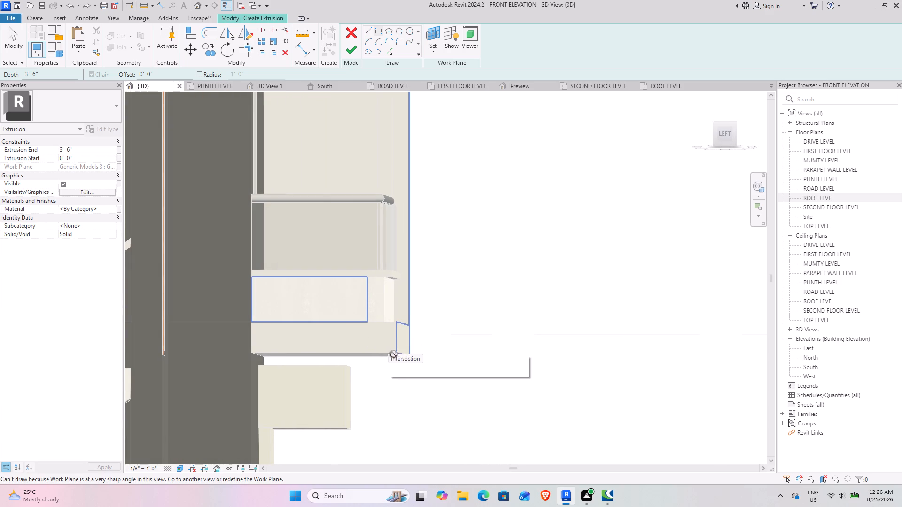
{"action": "middle_click_drag", "start_coordinate": [378, 359], "coordinate": [381, 322], "text": "shift"}
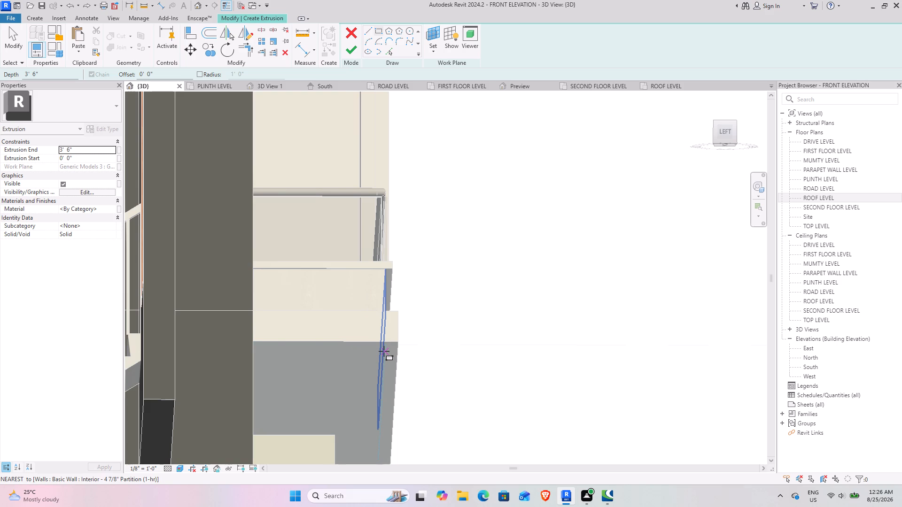
{"action": "key", "text": "Escape"}
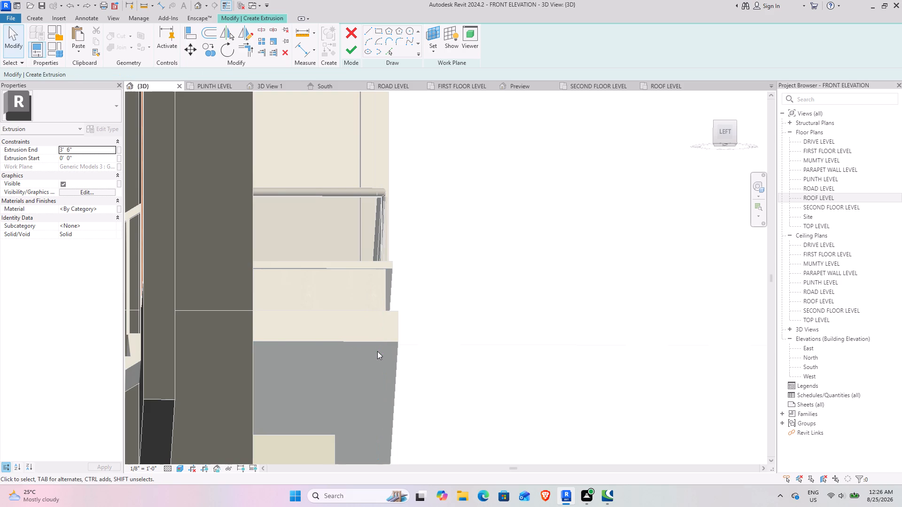
{"action": "key", "text": "Escape"}
{"action": "key", "text": "Escape"}
Pick the top face of the lower balcony's projecting slab as the extrusion's new work plane.
{"action": "left_click", "coordinate": [429, 50]}
{"action": "left_click", "coordinate": [446, 93]}
{"action": "scroll", "coordinate": [423, 262], "scroll_direction": "down", "scroll_amount": 3}
{"action": "middle_click_drag", "start_coordinate": [443, 329], "coordinate": [398, 348], "text": "shift"}
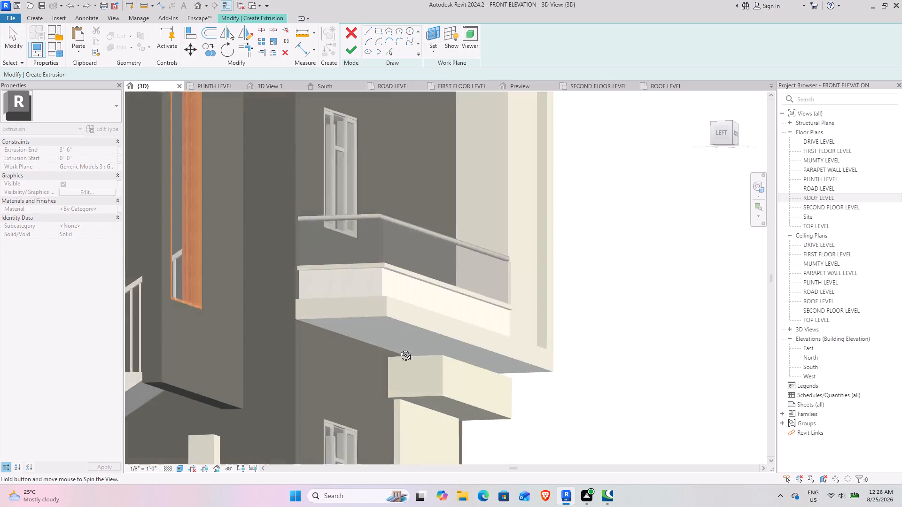
{"action": "middle_click_drag", "start_coordinate": [398, 348], "coordinate": [344, 496], "text": "shift"}
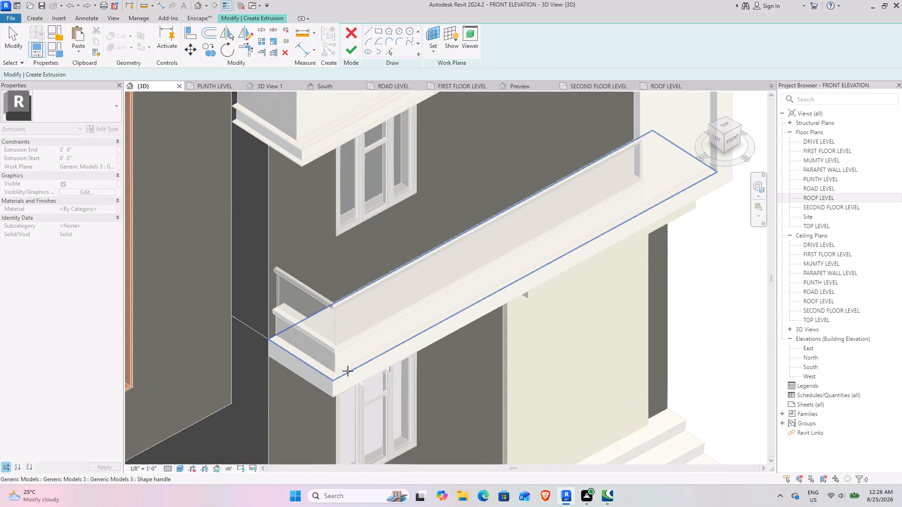
{"action": "left_click", "coordinate": [348, 371]}
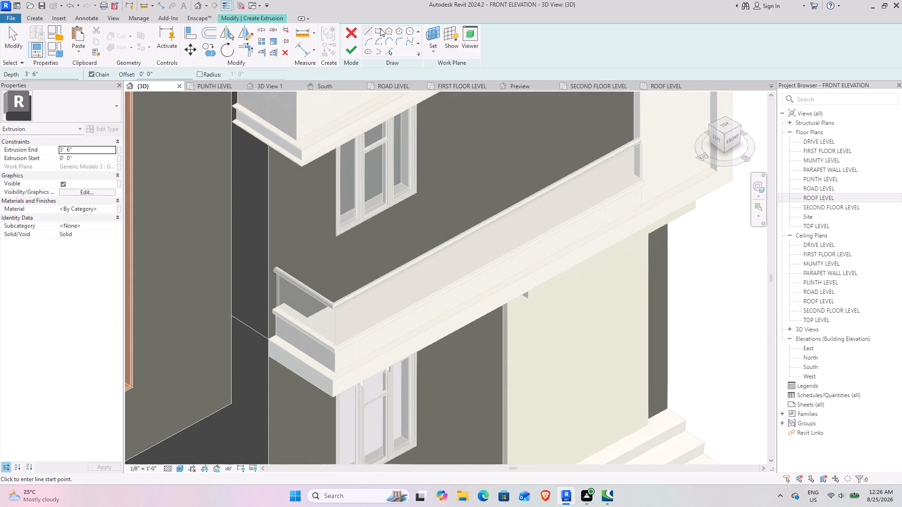
Sketch a 4" by 4" rectangle outward from the front edge of the slab's top face, near its left end.
{"action": "left_click", "coordinate": [380, 28]}
{"action": "middle_click_drag", "start_coordinate": [427, 362], "coordinate": [340, 364], "text": "shift"}
{"action": "scroll", "coordinate": [262, 376], "scroll_direction": "up", "scroll_amount": 7}
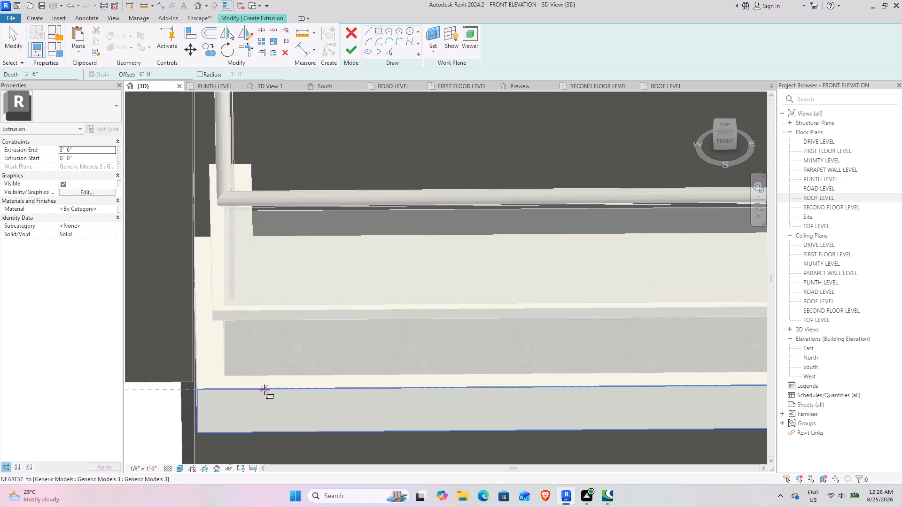
{"action": "left_click", "coordinate": [264, 390]}
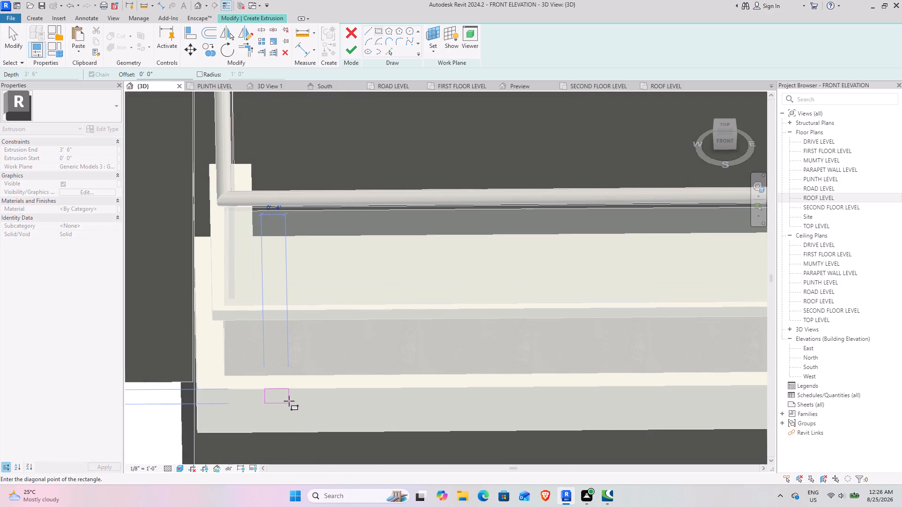
{"action": "left_click", "coordinate": [288, 403]}
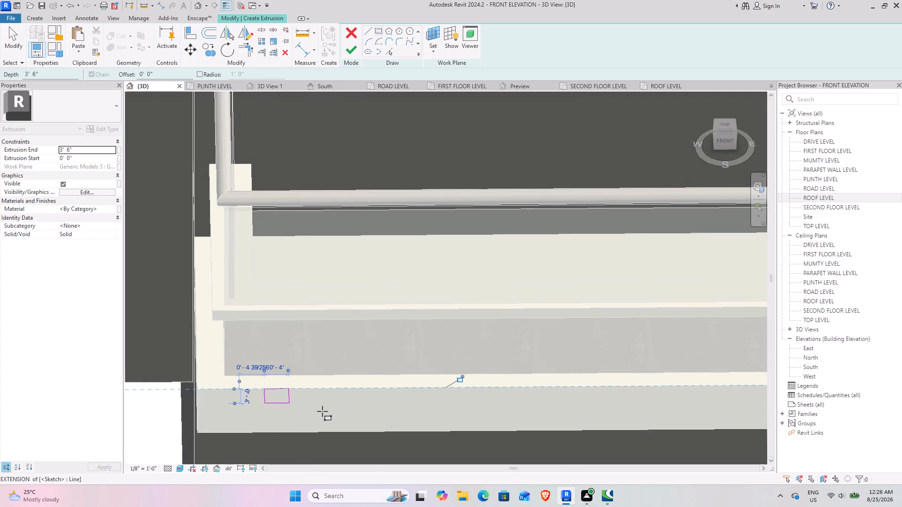
Set the sketched rectangle's width along the slab's front edge to 2", and change it to 3".
{"action": "key", "text": "Escape"}
{"action": "key", "text": "Escape"}
{"action": "key", "text": "Escape"}
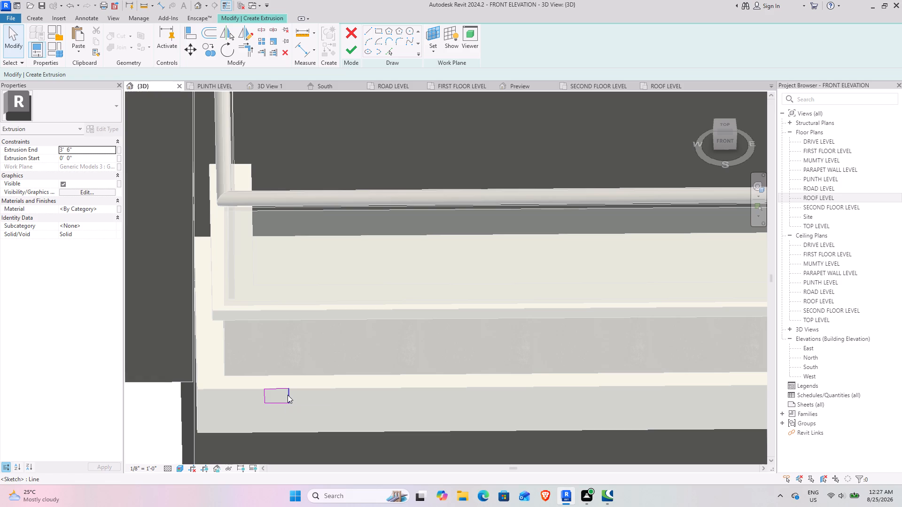
{"action": "left_click", "coordinate": [288, 398]}
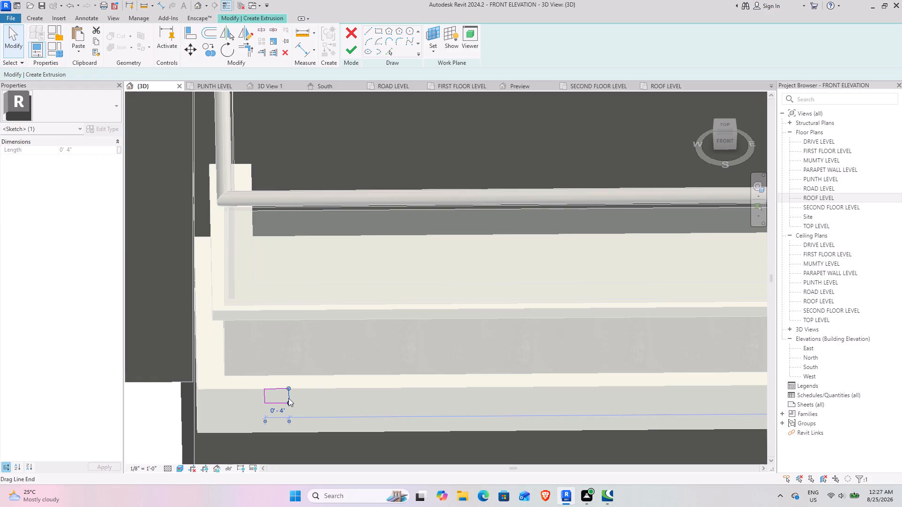
{"action": "left_click", "coordinate": [274, 411]}
{"action": "key", "text": "2"}
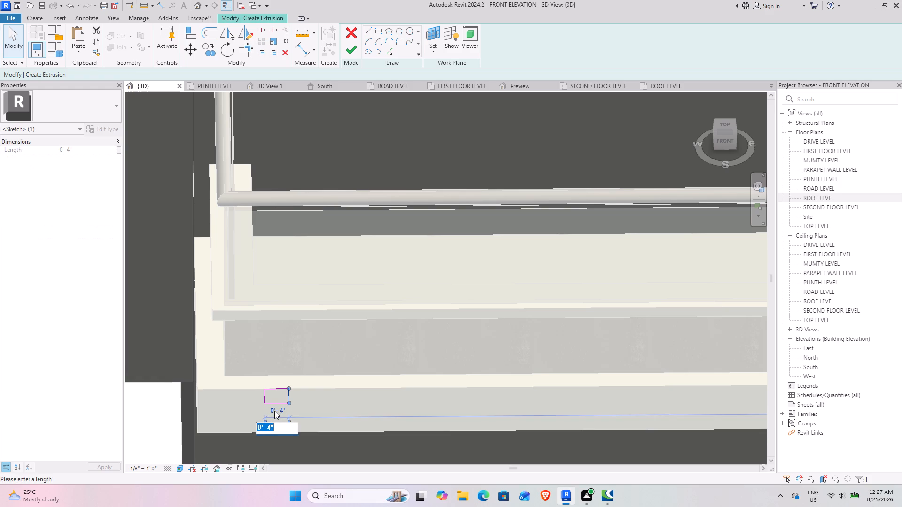
{"action": "key", "text": "shift+quotedbl"}
{"action": "key", "text": "Return"}
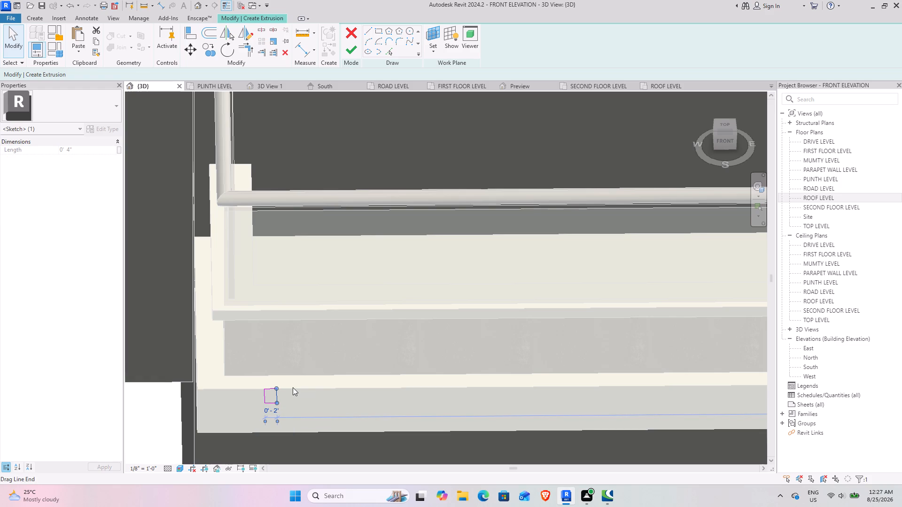
{"action": "left_click", "coordinate": [274, 412]}
{"action": "type", "text": "3\""}
{"action": "key", "text": "Return"}
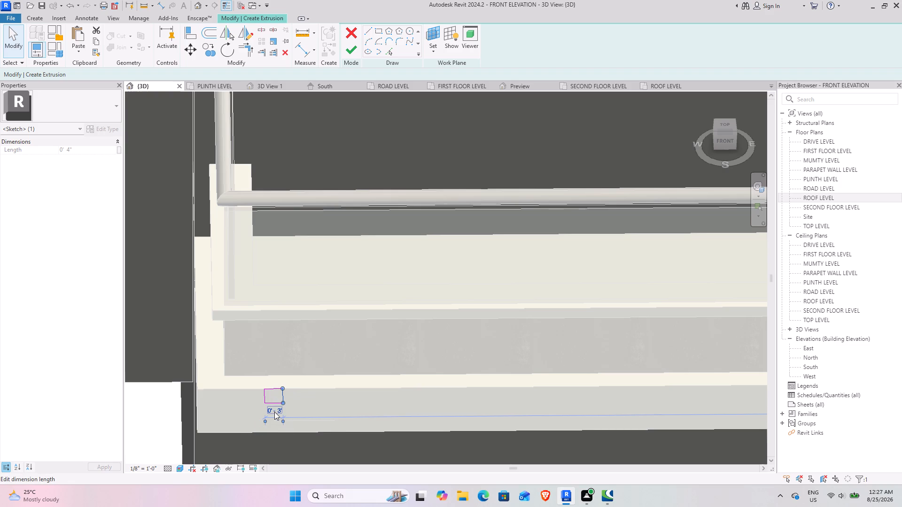
Set the rectangle's depth, perpendicular to the slab's front edge, to 3".
{"action": "left_click", "coordinate": [274, 390]}
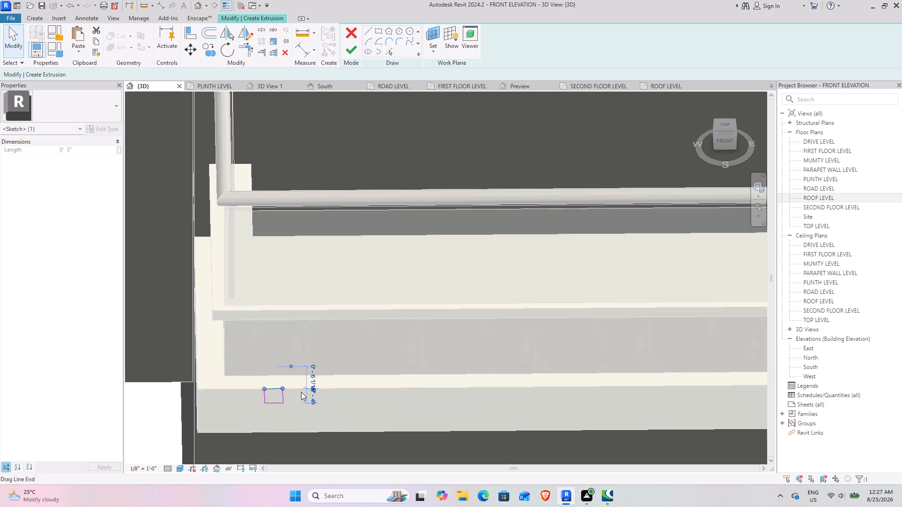
{"action": "left_click", "coordinate": [313, 394]}
{"action": "type", "text": "3\""}
{"action": "key", "text": "Return"}
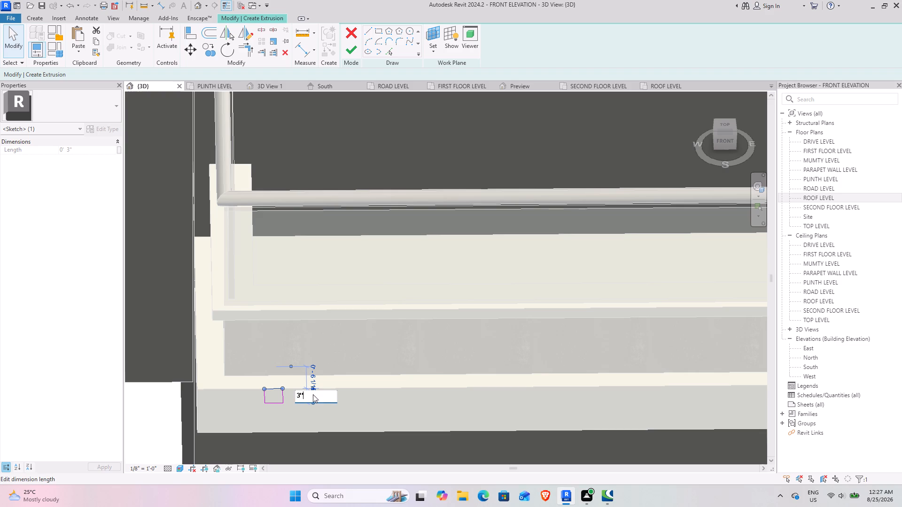
{"action": "left_click", "coordinate": [356, 425]}
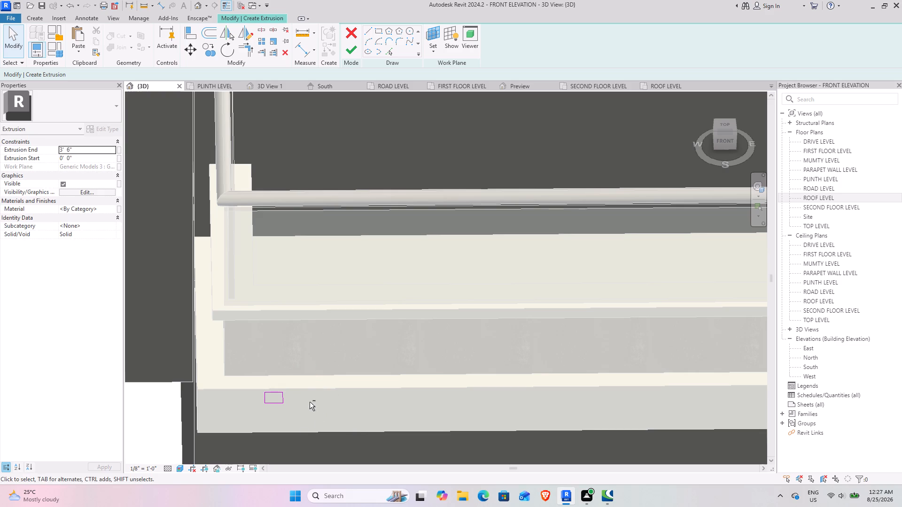
Examine the square sketch's position at the lower balcony slab's front edge from above and from the front.
{"action": "middle_click_drag", "start_coordinate": [310, 402], "coordinate": [301, 455], "text": "shift"}
{"action": "middle_click_drag", "start_coordinate": [295, 439], "coordinate": [325, 250]}
{"action": "scroll", "coordinate": [282, 275], "scroll_direction": "up", "scroll_amount": 7}
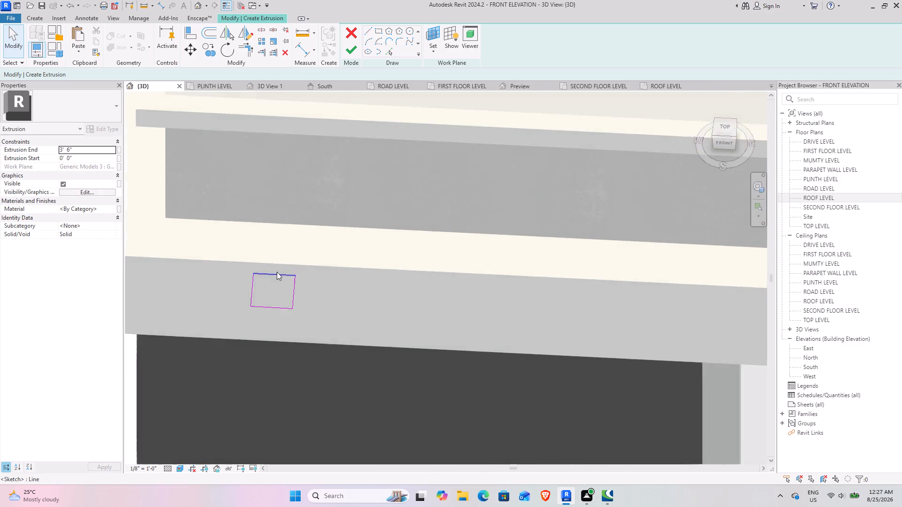
{"action": "scroll", "coordinate": [271, 306], "scroll_direction": "down", "scroll_amount": 7}
{"action": "middle_click_drag", "start_coordinate": [260, 317], "coordinate": [287, 253], "text": "shift"}
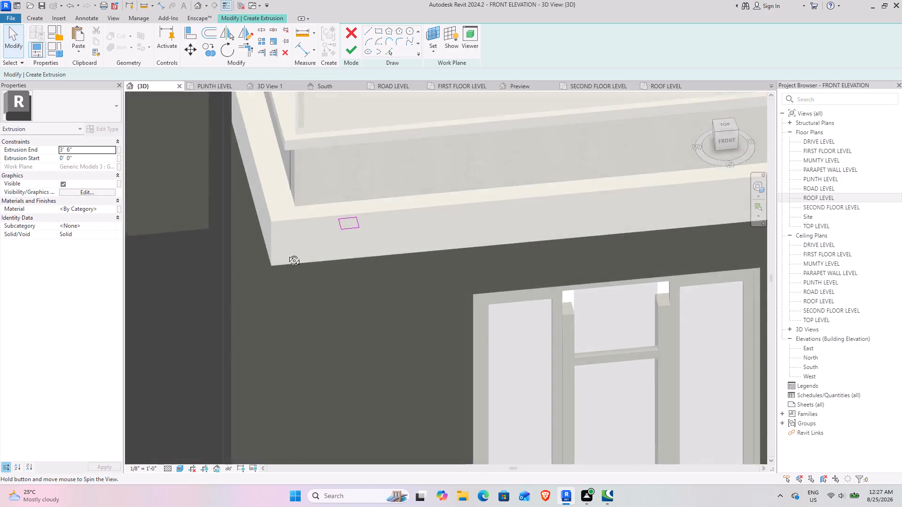
{"action": "middle_click_drag", "start_coordinate": [287, 253], "coordinate": [268, 215], "text": "shift"}
{"action": "middle_click_drag", "start_coordinate": [264, 205], "coordinate": [256, 378]}
{"action": "middle_click_drag", "start_coordinate": [290, 338], "coordinate": [289, 327], "text": "shift"}
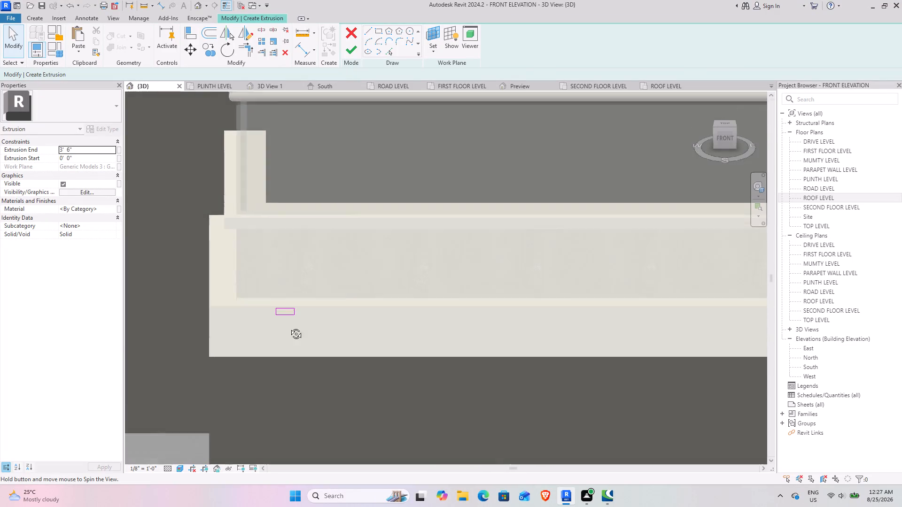
{"action": "middle_click_drag", "start_coordinate": [289, 327], "coordinate": [289, 255], "text": "shift"}
{"action": "middle_click_drag", "start_coordinate": [286, 252], "coordinate": [287, 324]}
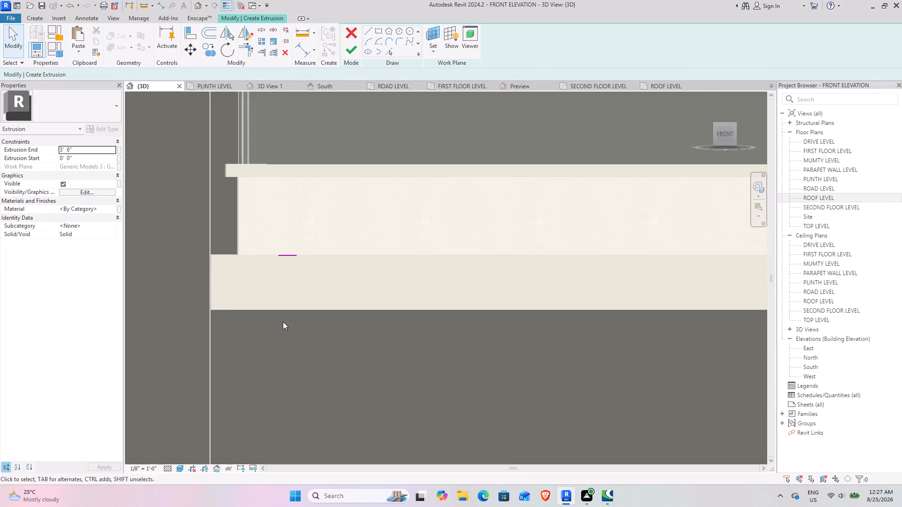
In the front view, copy all four lines of the 3" square 9" to the right along the slab edge.
{"action": "left_click", "coordinate": [726, 131]}
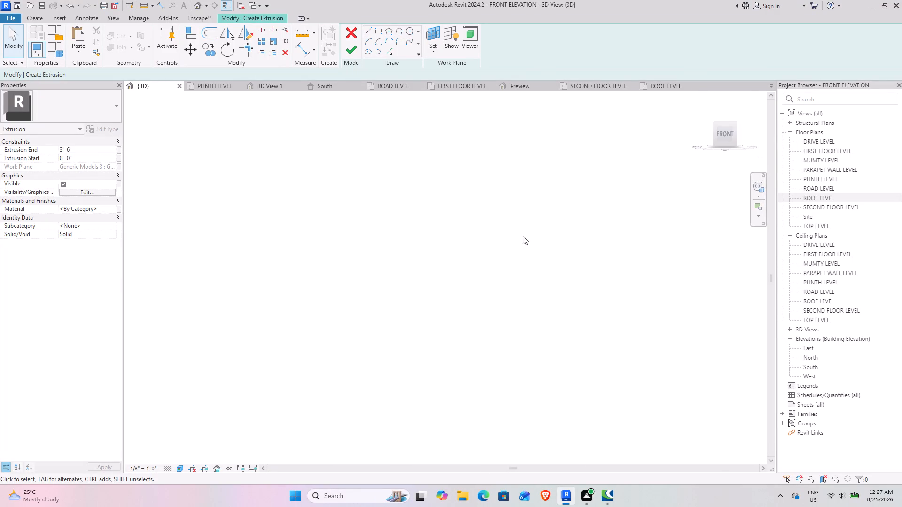
{"action": "scroll", "coordinate": [478, 282], "scroll_direction": "up", "scroll_amount": 14}
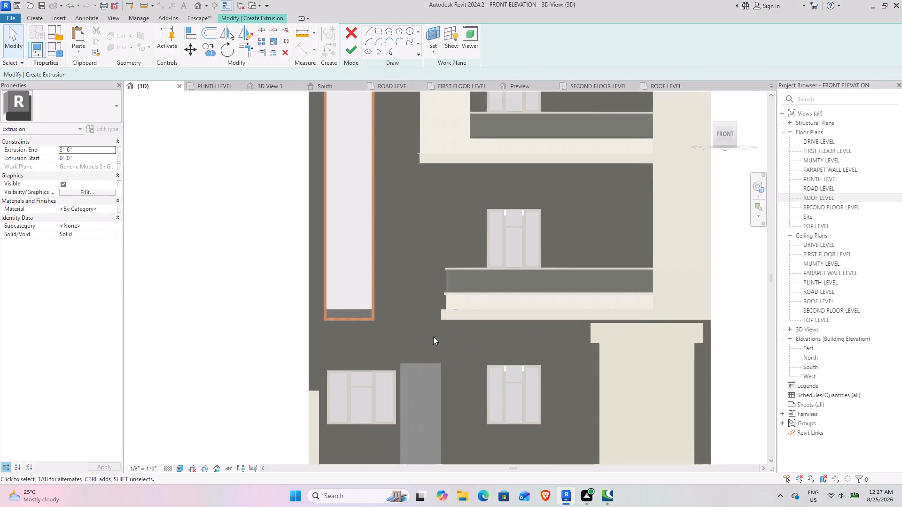
{"action": "scroll", "coordinate": [433, 337], "scroll_direction": "up", "scroll_amount": 12}
{"action": "middle_click_drag", "start_coordinate": [537, 319], "coordinate": [428, 356]}
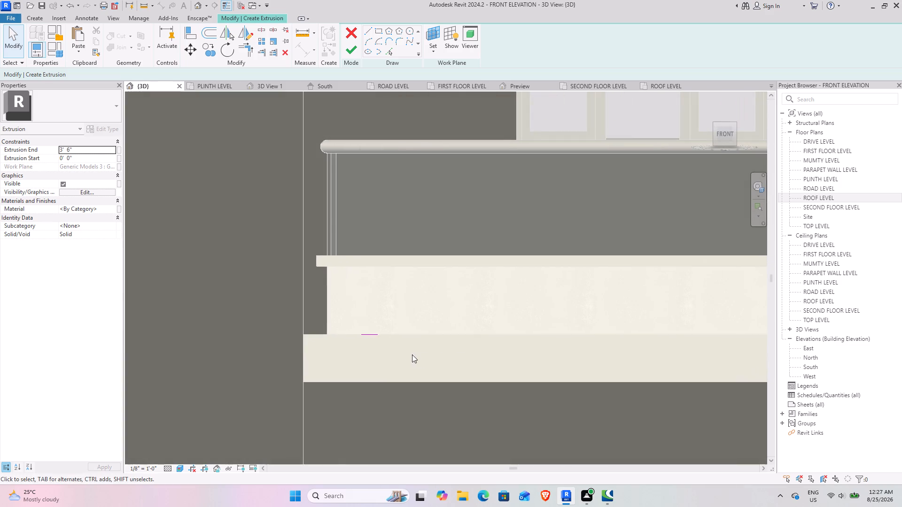
{"action": "left_click", "coordinate": [365, 334]}
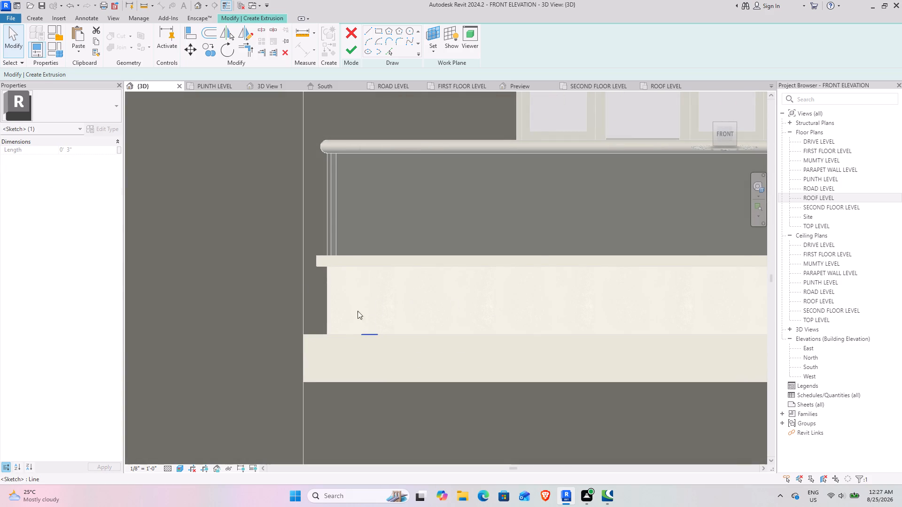
{"action": "middle_click_drag", "start_coordinate": [383, 331], "coordinate": [389, 359]}
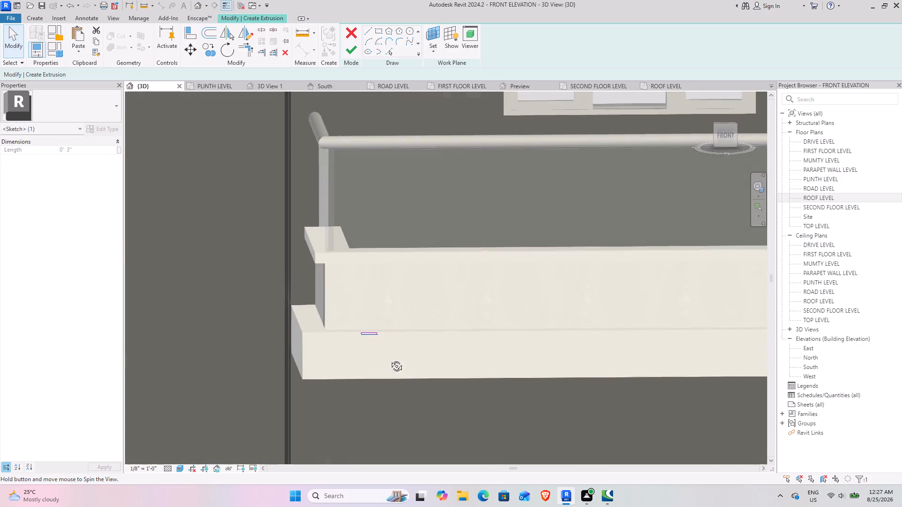
{"action": "middle_click_drag", "start_coordinate": [389, 359], "coordinate": [391, 392]}
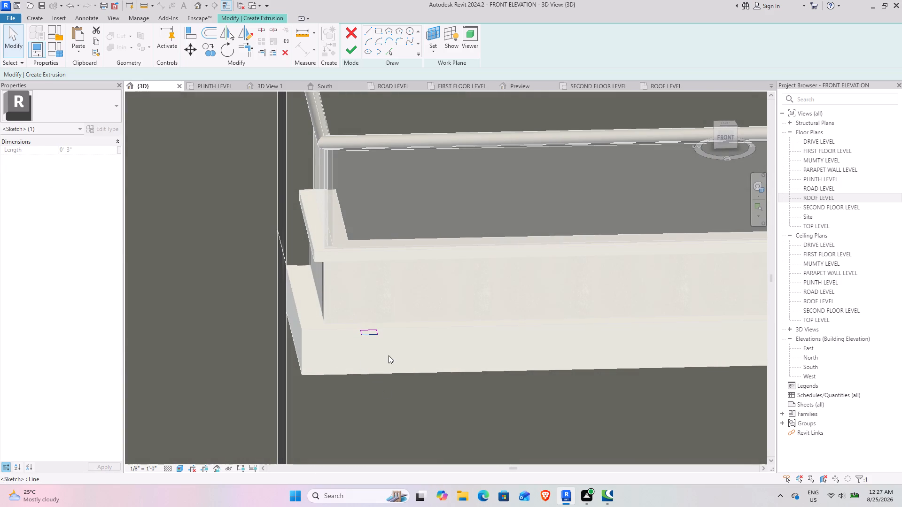
{"action": "left_click_drag", "start_coordinate": [387, 354], "coordinate": [354, 324]}
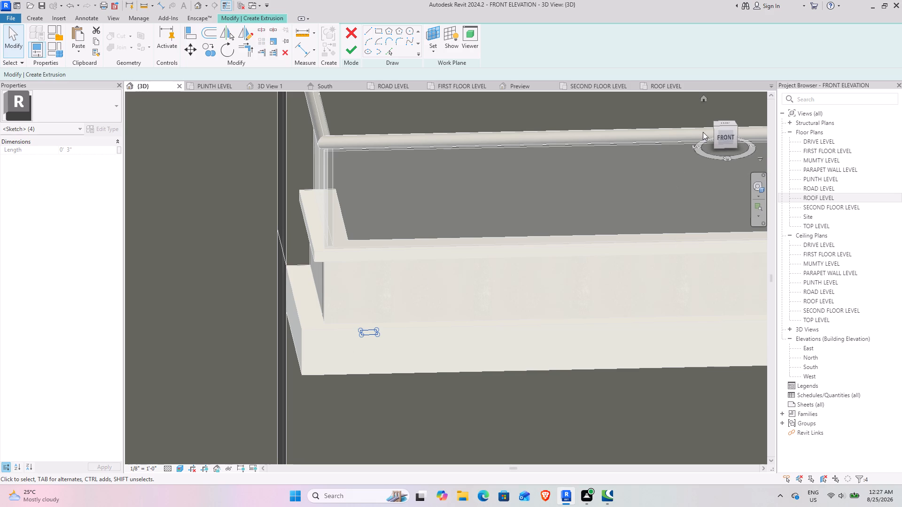
{"action": "left_click_drag", "start_coordinate": [725, 126], "coordinate": [726, 108]}
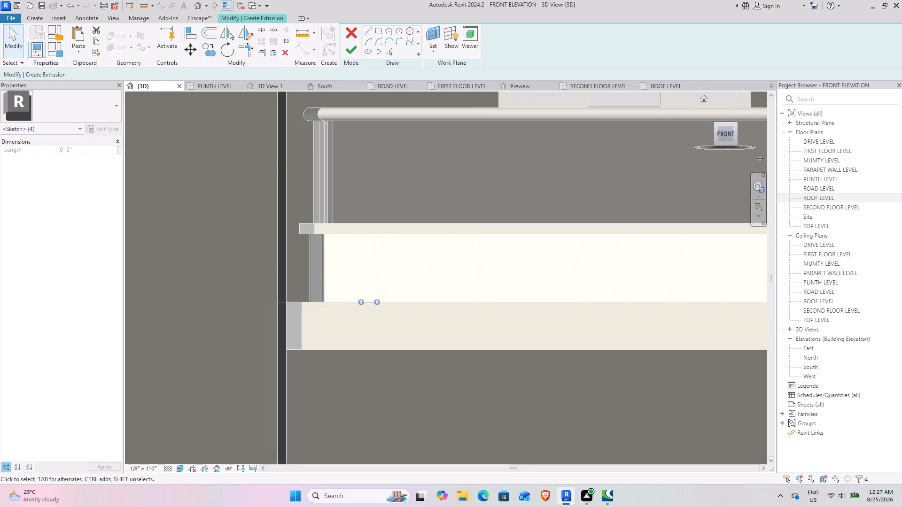
{"action": "left_click_drag", "start_coordinate": [723, 124], "coordinate": [707, 124]}
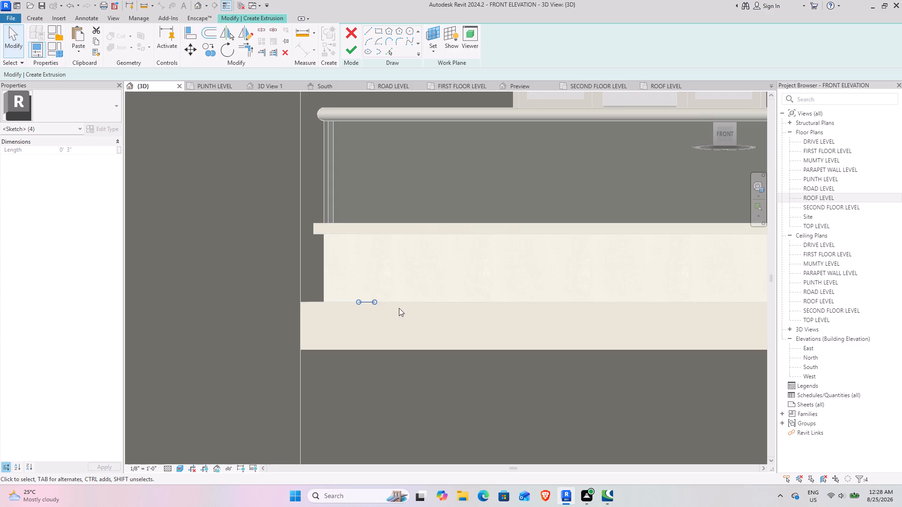
{"action": "left_click", "coordinate": [213, 55]}
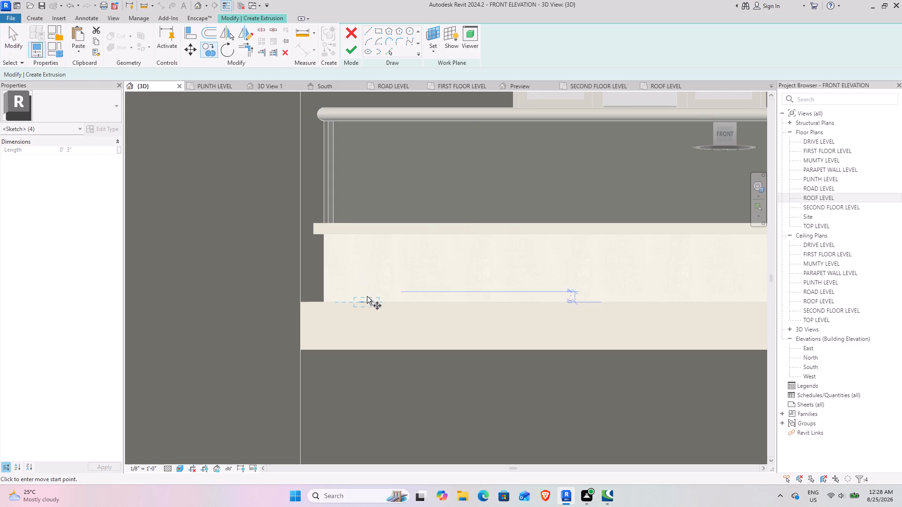
{"action": "left_click", "coordinate": [373, 305]}
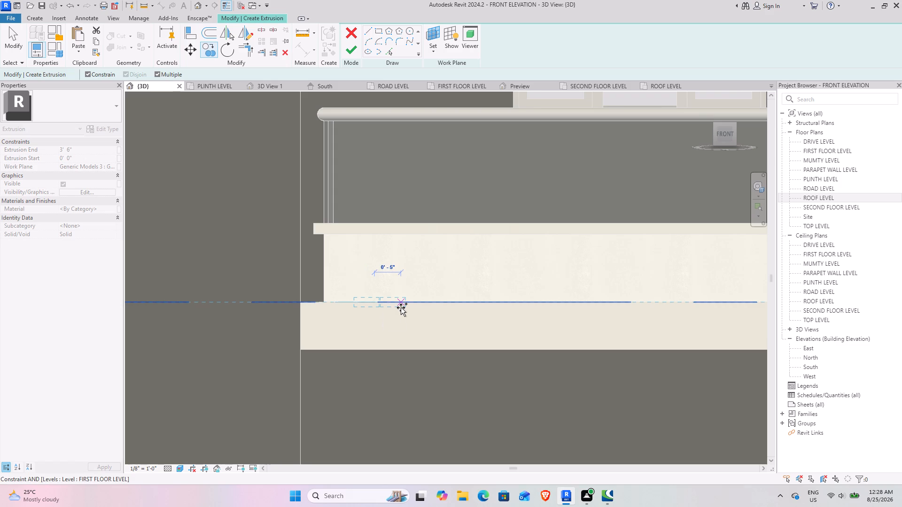
{"action": "key", "text": "9"}
{"action": "key", "text": "shift+quotedbl"}
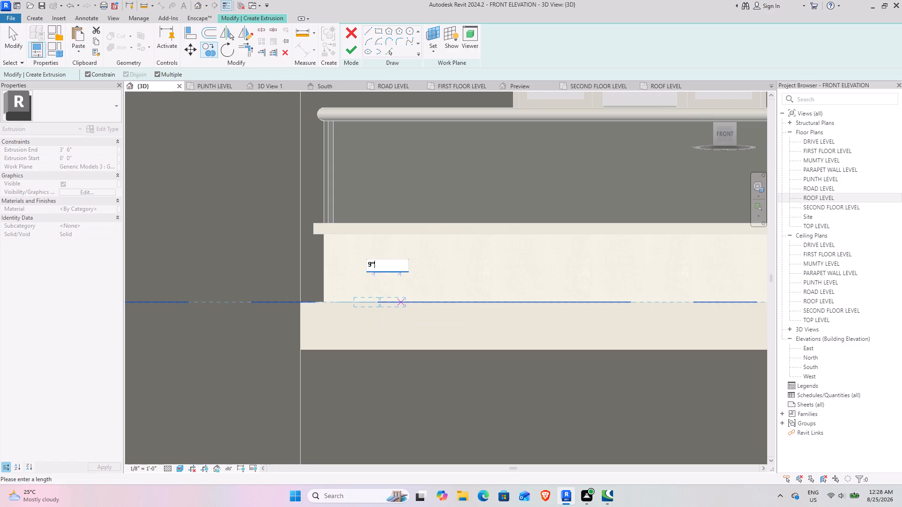
{"action": "key", "text": "Return"}
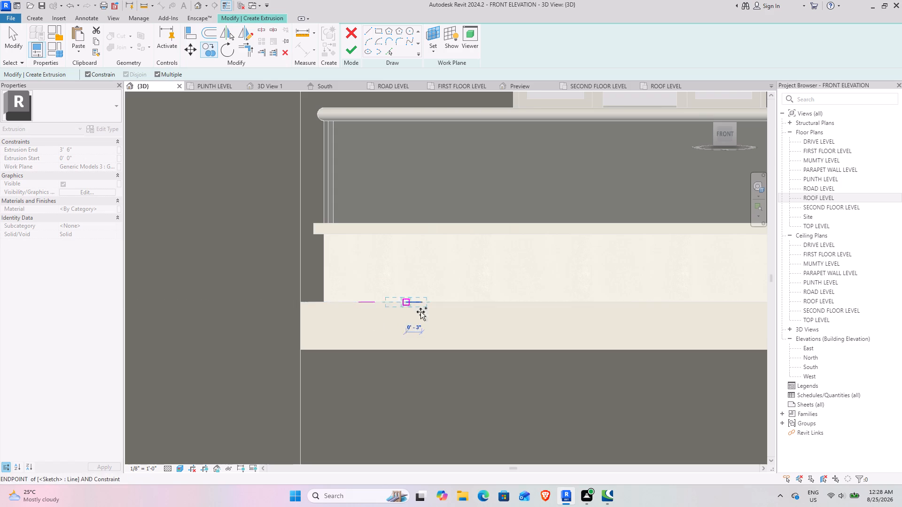
{"action": "key", "text": "Escape"}
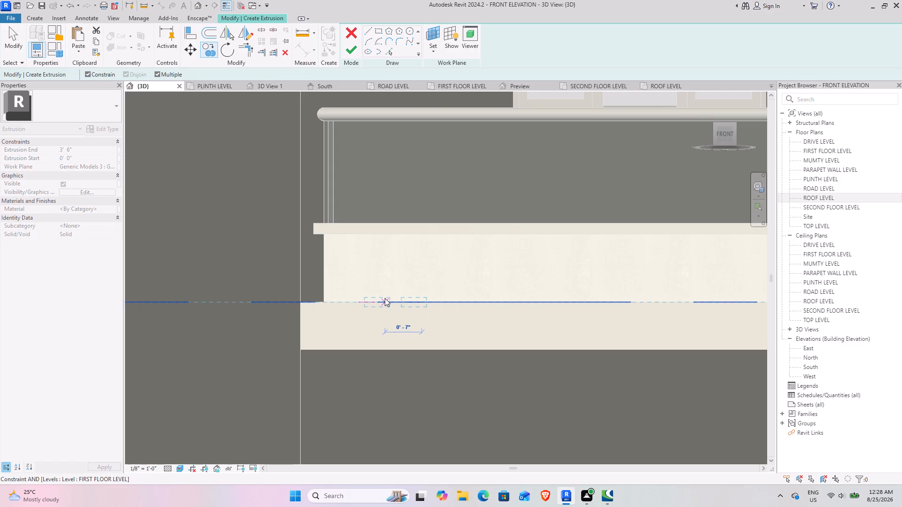
Copy the second square three more times to the right at 9" spacing, making a row of five squares.
{"action": "left_click_drag", "start_coordinate": [437, 318], "coordinate": [403, 290]}
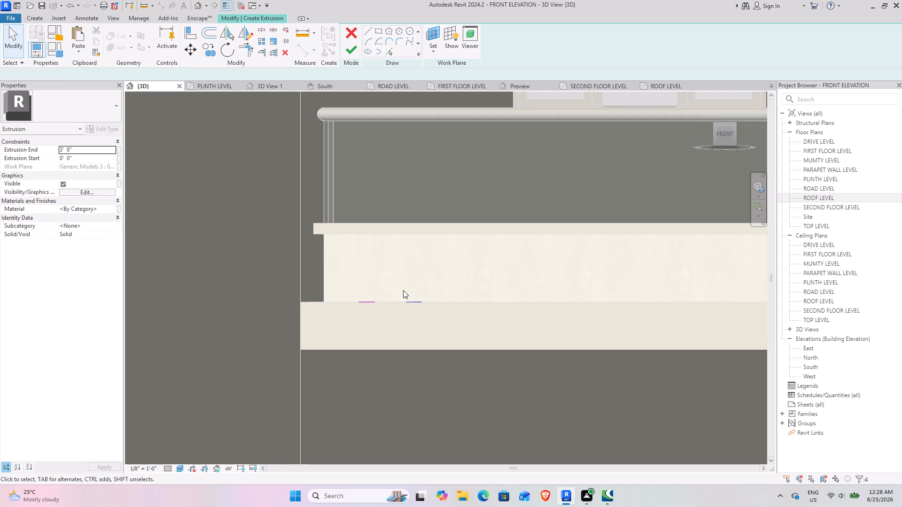
{"action": "left_click", "coordinate": [208, 50]}
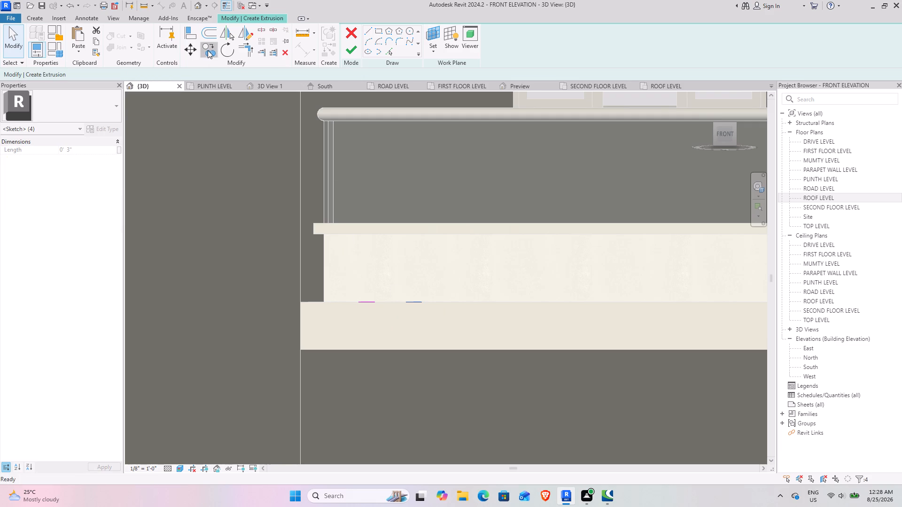
{"action": "left_click", "coordinate": [374, 302]}
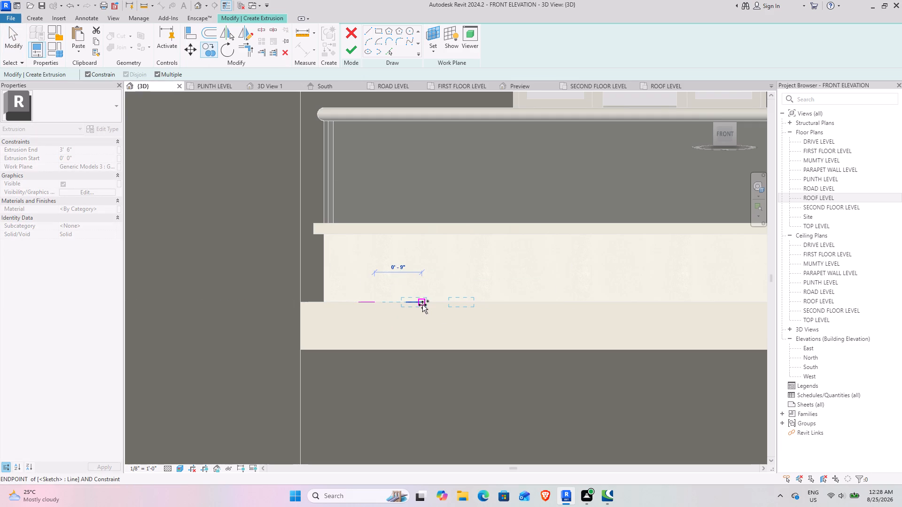
{"action": "left_click", "coordinate": [422, 305]}
{"action": "left_click", "coordinate": [471, 310]}
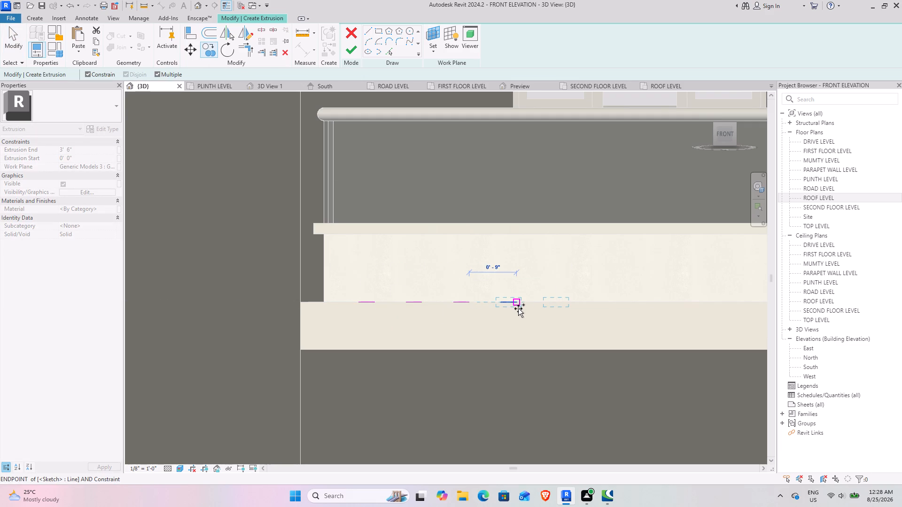
{"action": "left_click", "coordinate": [518, 308]}
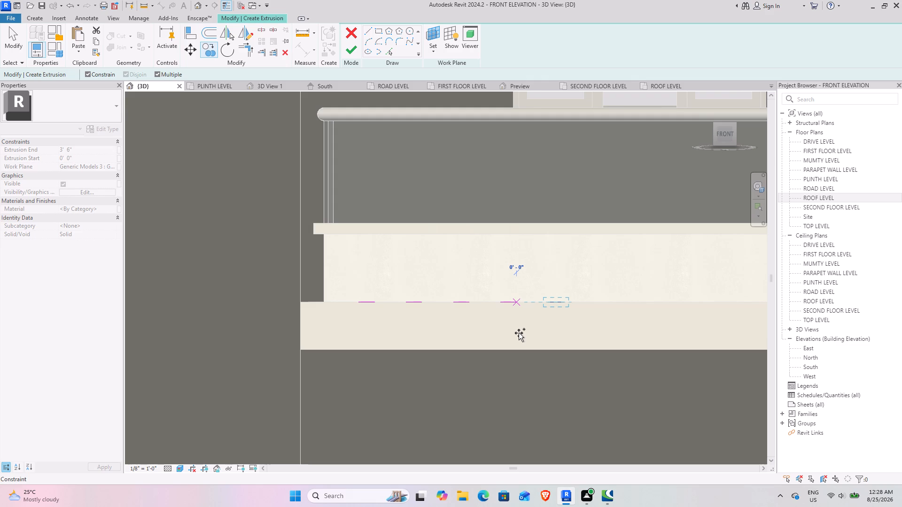
{"action": "key", "text": "Escape"}
{"action": "key", "text": "Escape"}
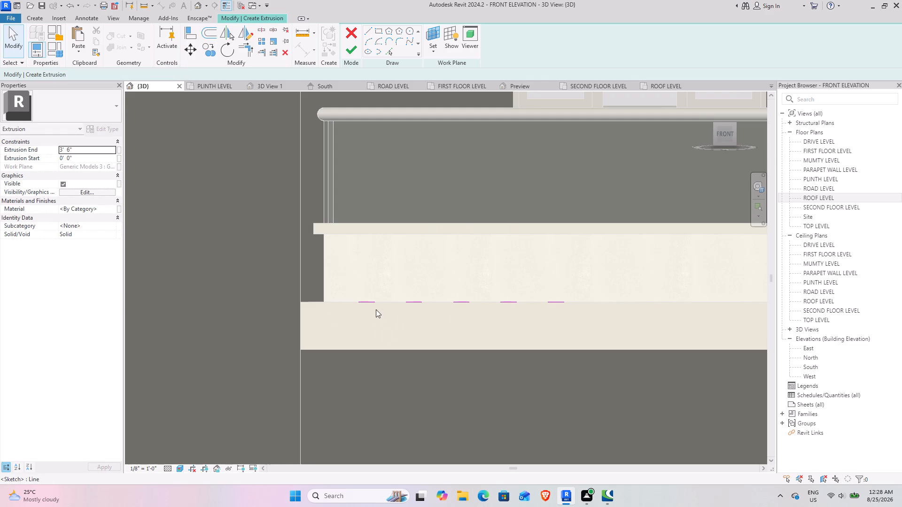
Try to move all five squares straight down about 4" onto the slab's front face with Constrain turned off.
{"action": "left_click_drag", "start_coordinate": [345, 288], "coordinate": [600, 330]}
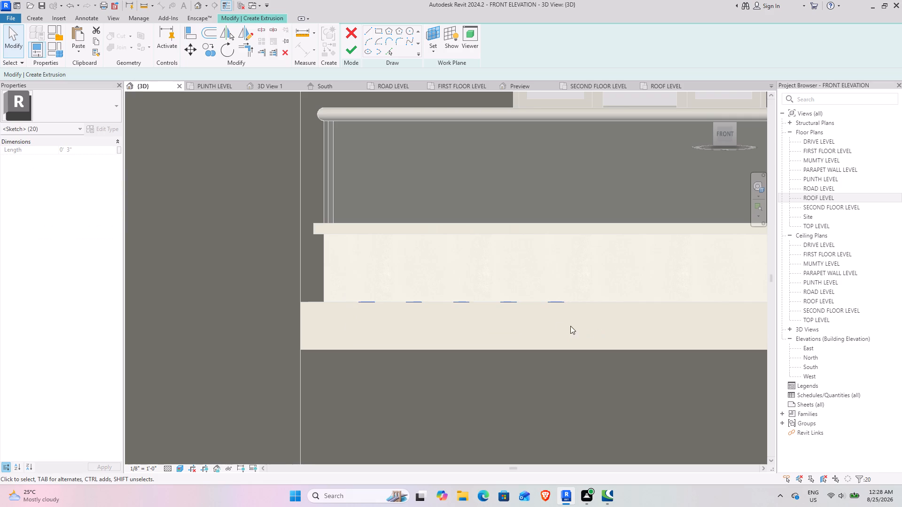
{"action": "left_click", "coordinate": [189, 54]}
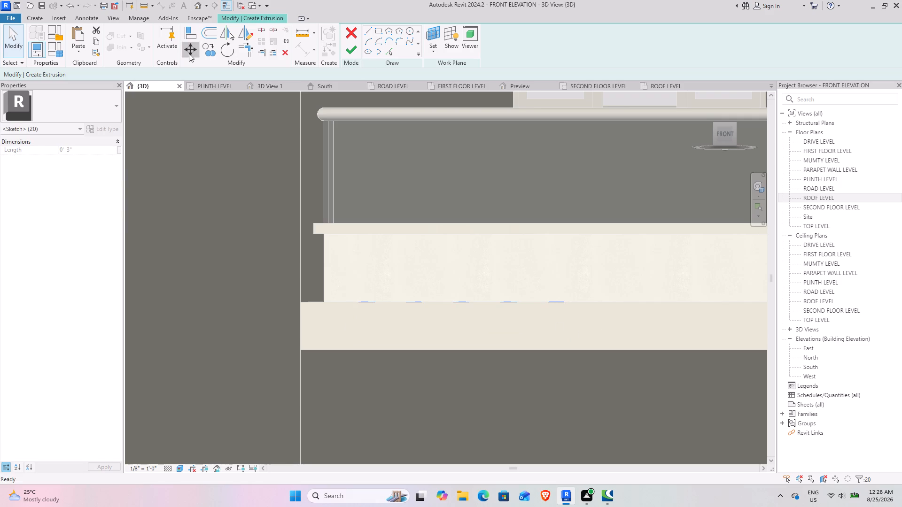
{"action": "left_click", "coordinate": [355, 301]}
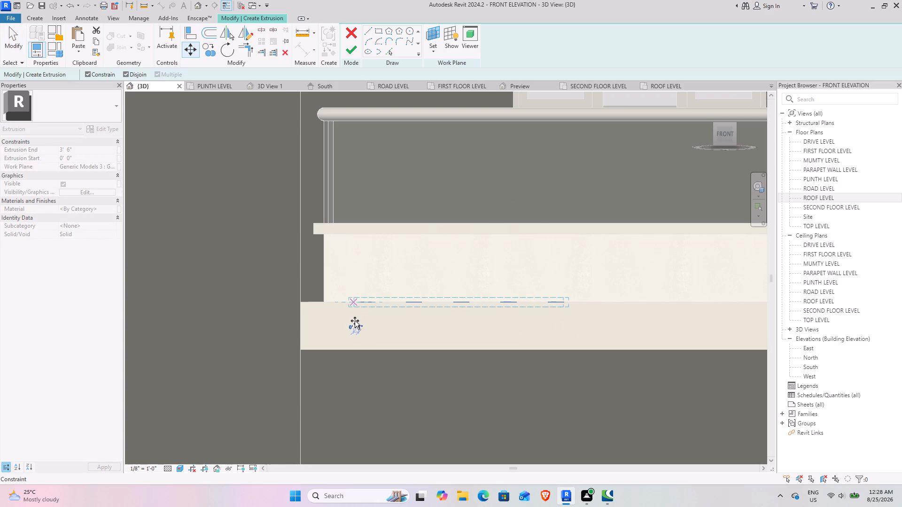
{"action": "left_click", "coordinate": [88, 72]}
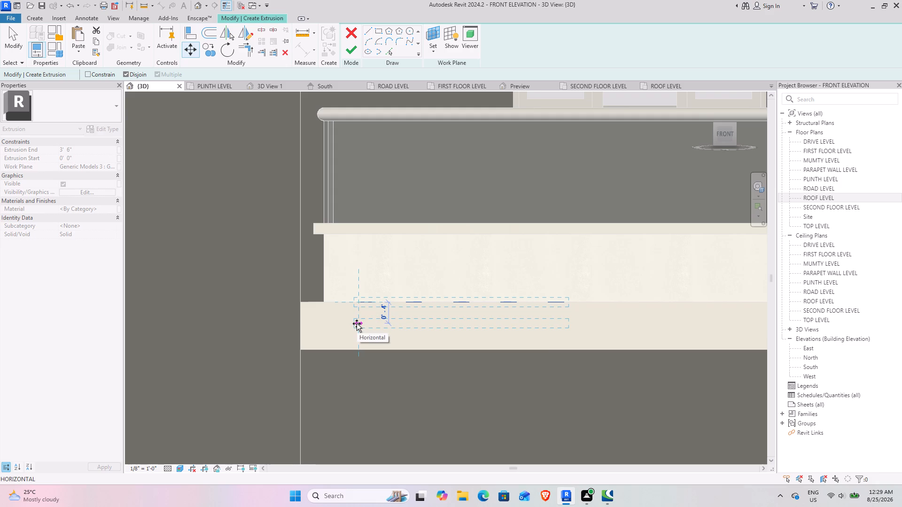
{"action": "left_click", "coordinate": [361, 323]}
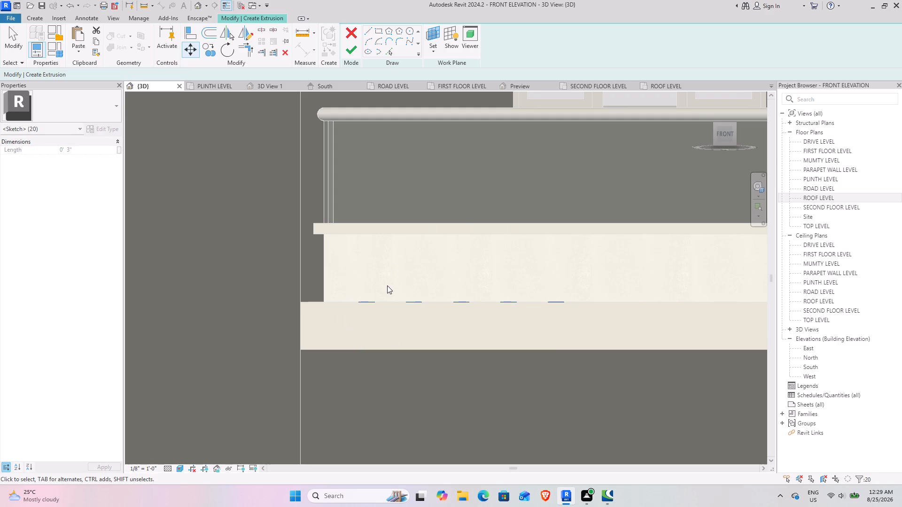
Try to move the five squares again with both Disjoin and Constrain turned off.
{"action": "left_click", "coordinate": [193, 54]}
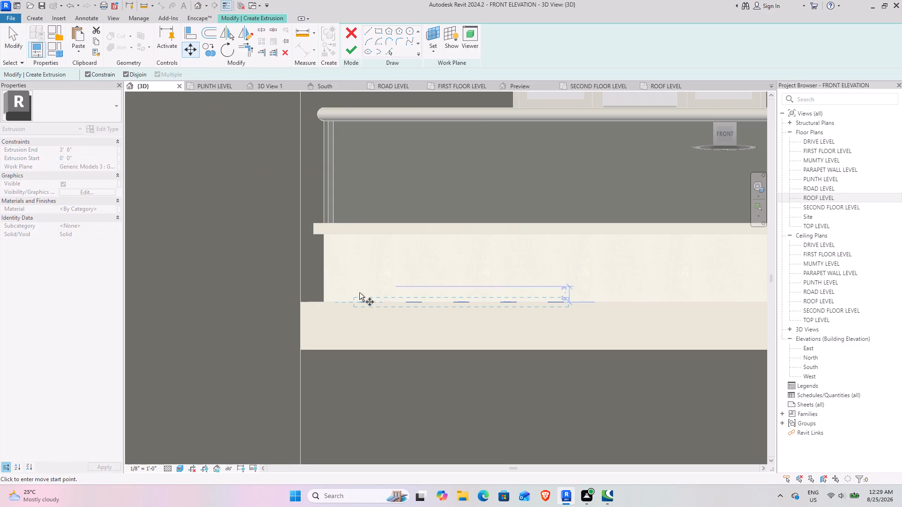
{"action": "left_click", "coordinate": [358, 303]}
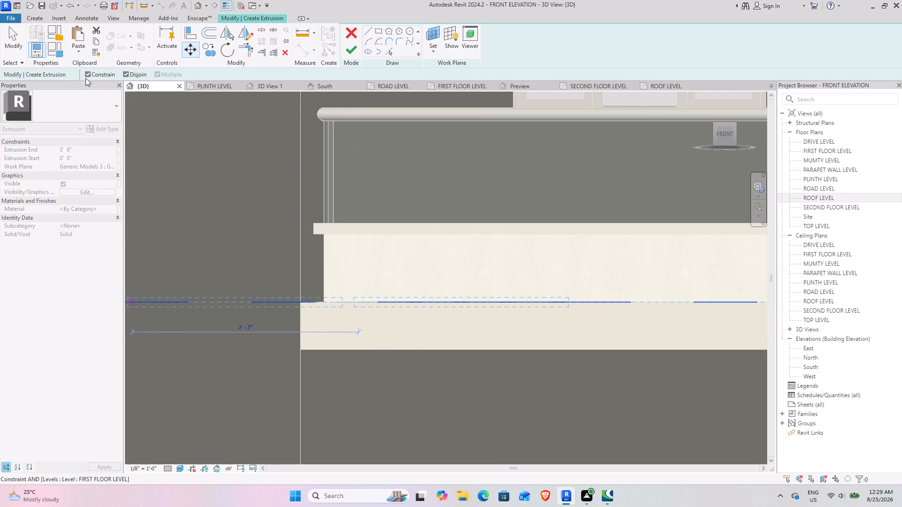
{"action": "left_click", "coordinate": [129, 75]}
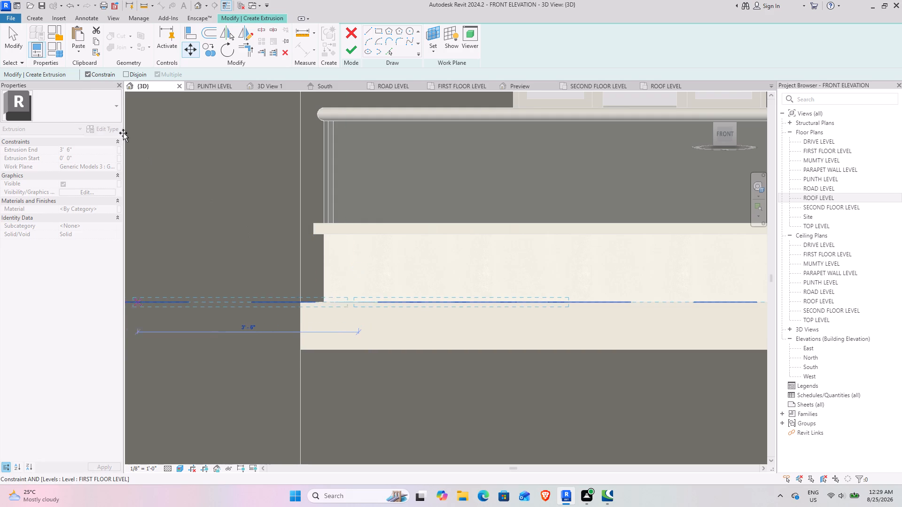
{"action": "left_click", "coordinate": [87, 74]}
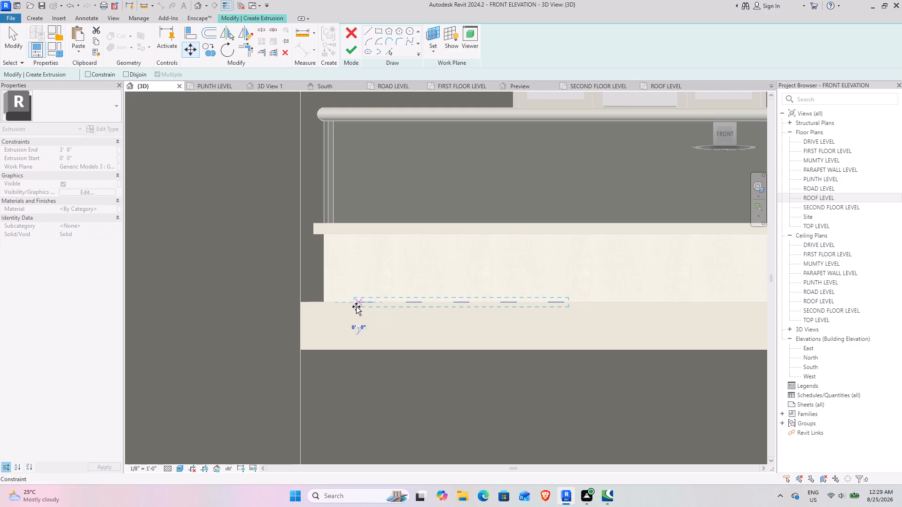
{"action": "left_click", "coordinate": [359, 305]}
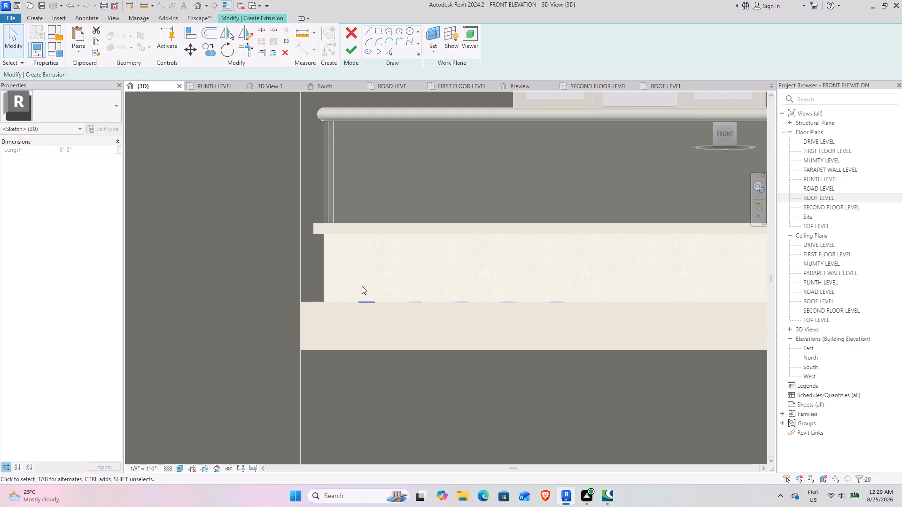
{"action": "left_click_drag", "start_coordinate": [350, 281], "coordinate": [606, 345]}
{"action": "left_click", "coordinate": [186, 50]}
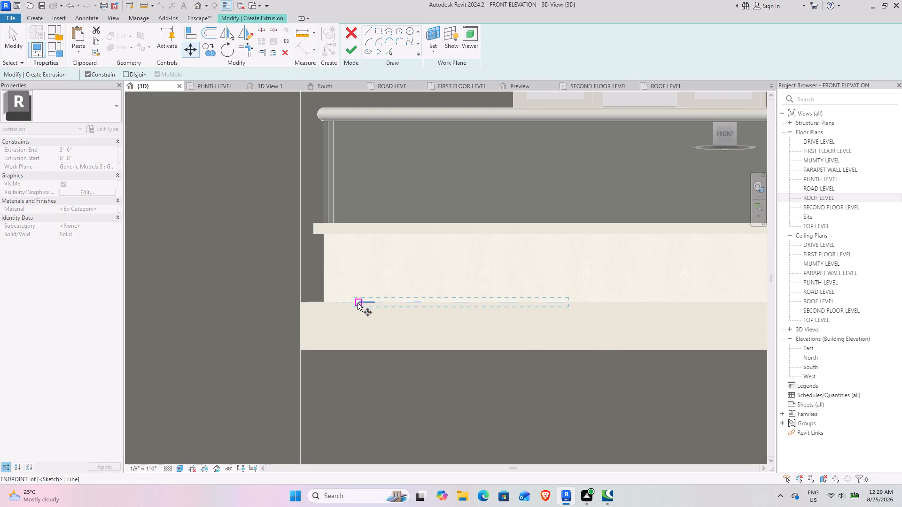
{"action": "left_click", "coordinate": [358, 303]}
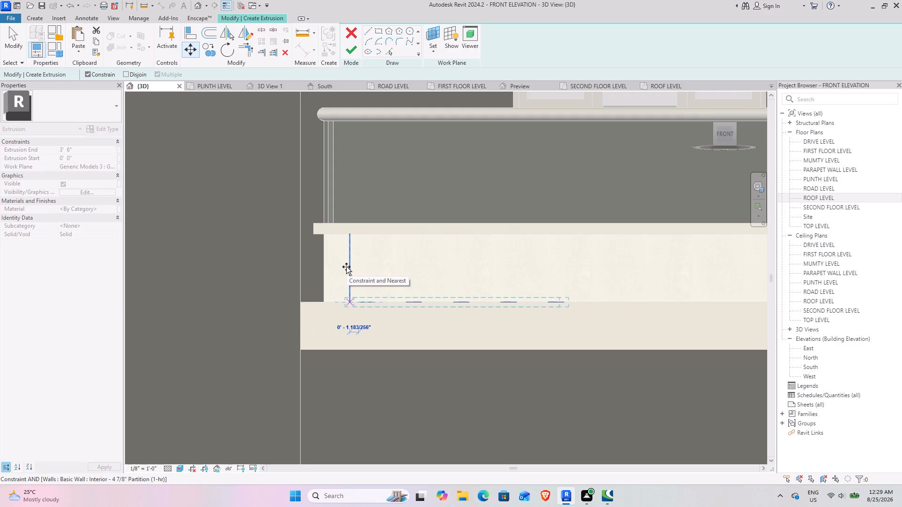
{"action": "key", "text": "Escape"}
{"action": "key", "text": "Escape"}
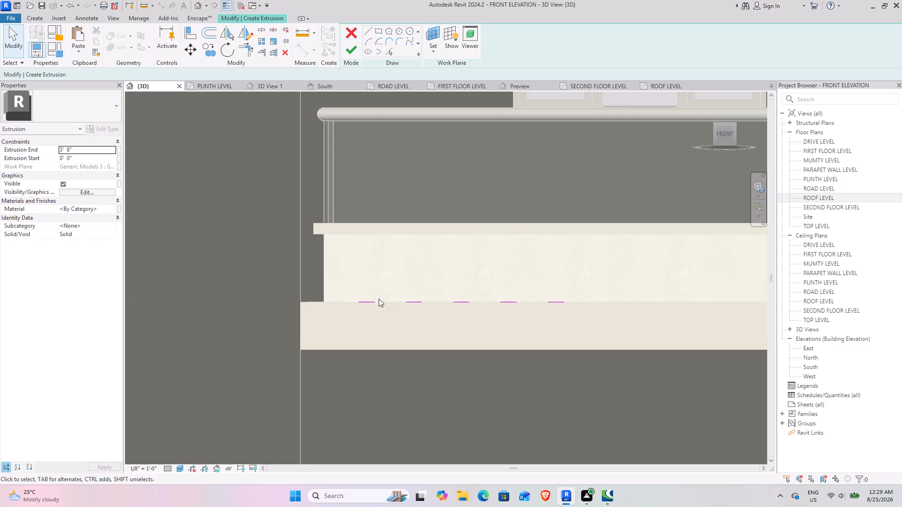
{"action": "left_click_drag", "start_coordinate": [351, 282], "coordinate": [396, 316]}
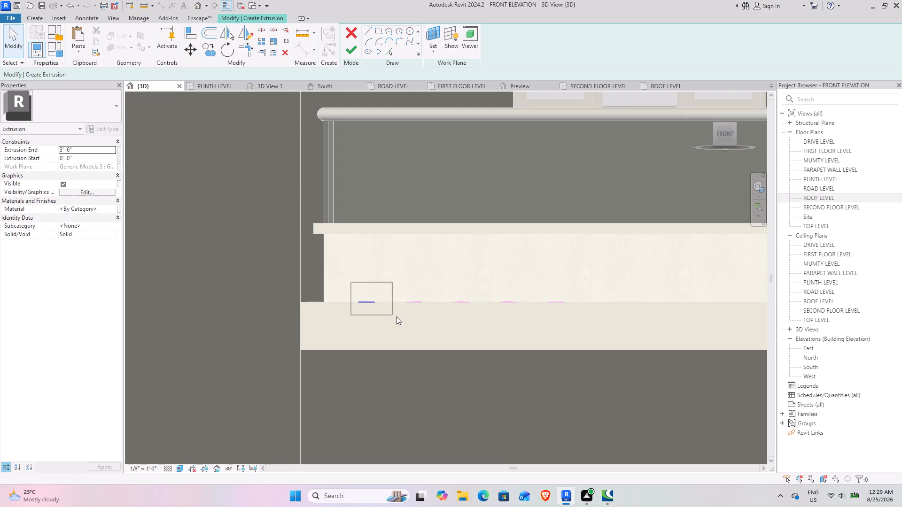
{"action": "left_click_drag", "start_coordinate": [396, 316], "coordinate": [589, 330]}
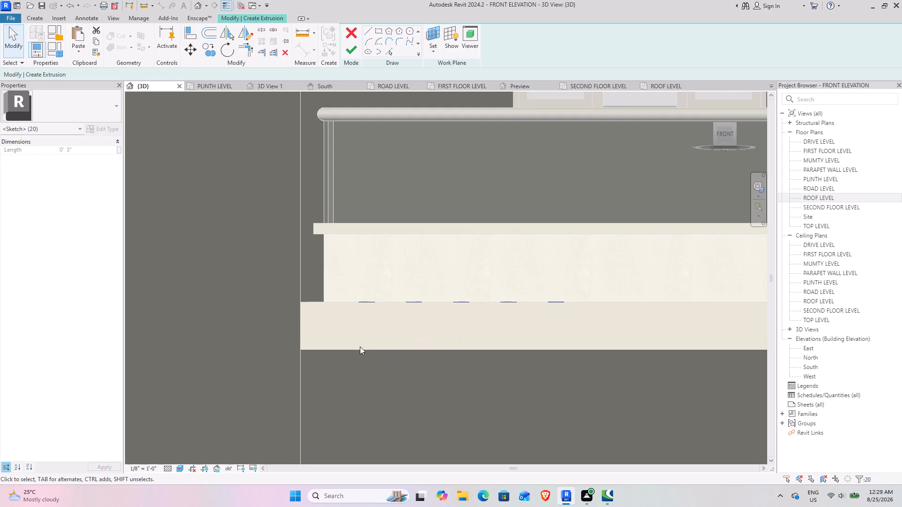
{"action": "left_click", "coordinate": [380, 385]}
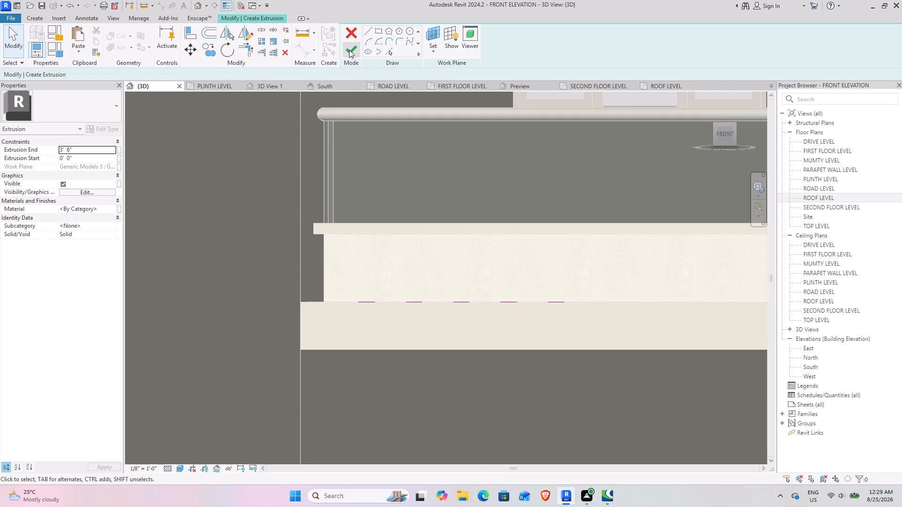
Finish the extrusion sketch and stretch the five bars' bottom down over the slab face, to an extrusion start of about -5".
{"action": "left_click", "coordinate": [349, 50]}
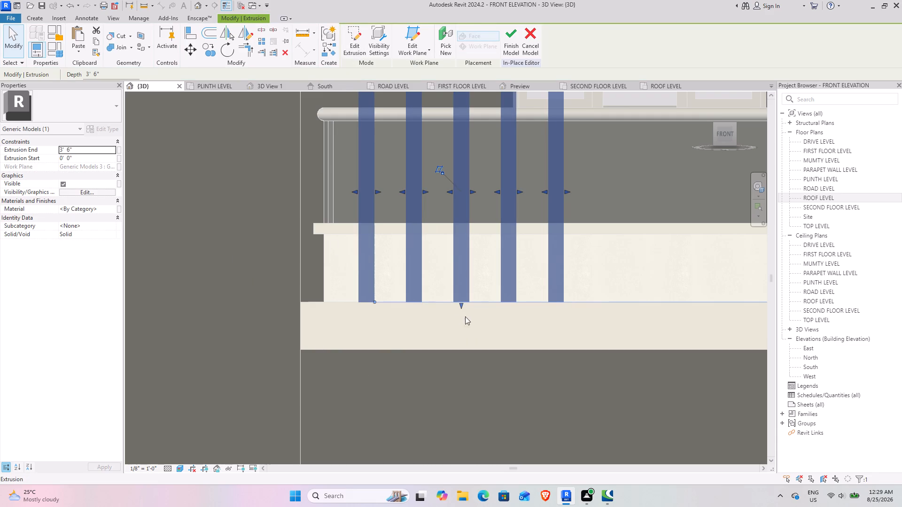
{"action": "left_click_drag", "start_coordinate": [461, 307], "coordinate": [461, 323]}
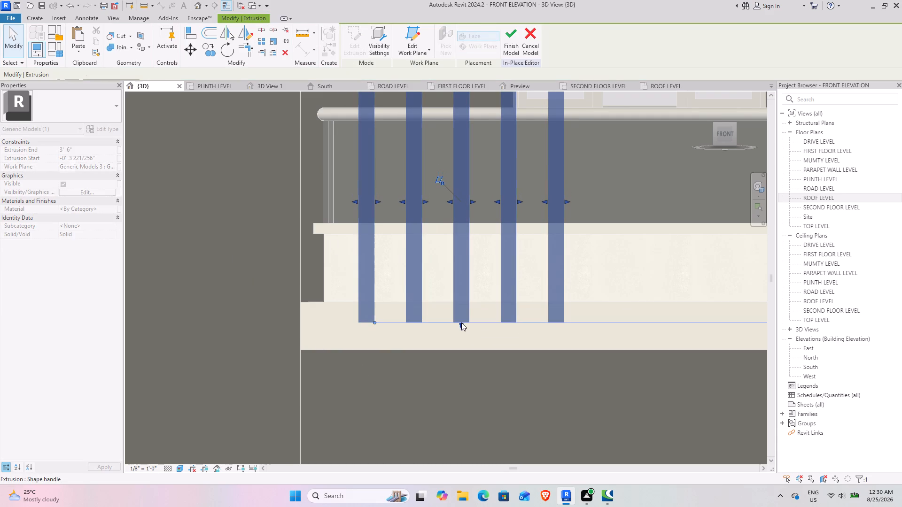
{"action": "left_click", "coordinate": [461, 327]}
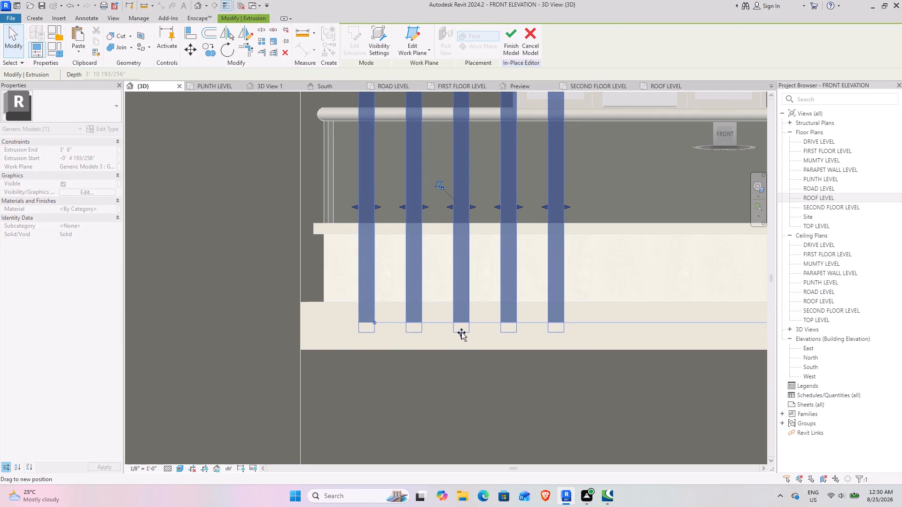
{"action": "left_click", "coordinate": [469, 374]}
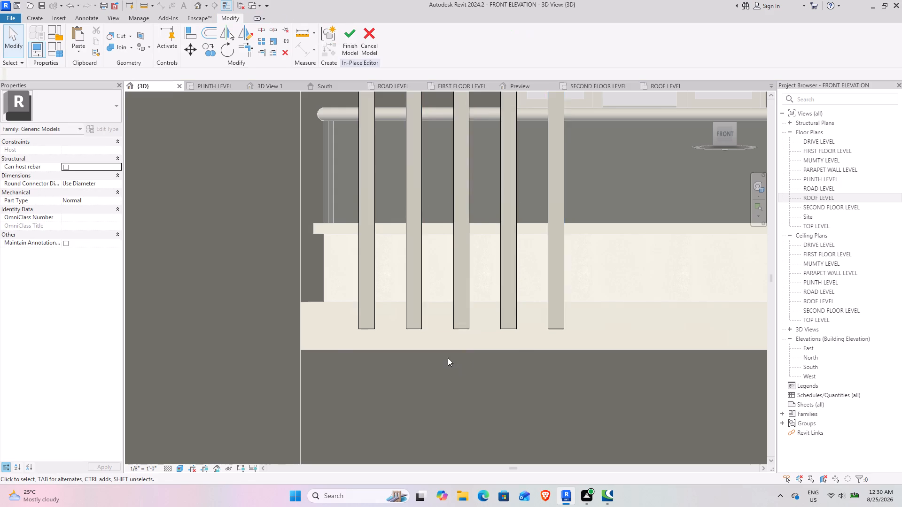
Stretch the top of the five bars up onto the upper balcony slab's front edge, to an extrusion end of about 11' 2 5/8".
{"action": "scroll", "coordinate": [442, 353], "scroll_direction": "down", "scroll_amount": 7}
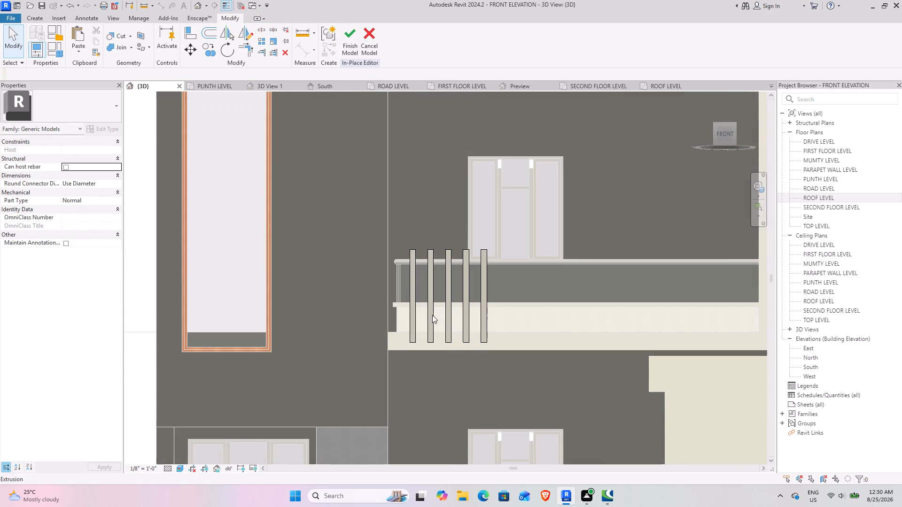
{"action": "scroll", "coordinate": [432, 315], "scroll_direction": "down", "scroll_amount": 3}
{"action": "middle_click_drag", "start_coordinate": [458, 324], "coordinate": [385, 389], "text": "shift"}
{"action": "middle_click_drag", "start_coordinate": [367, 380], "coordinate": [375, 386], "text": "shift"}
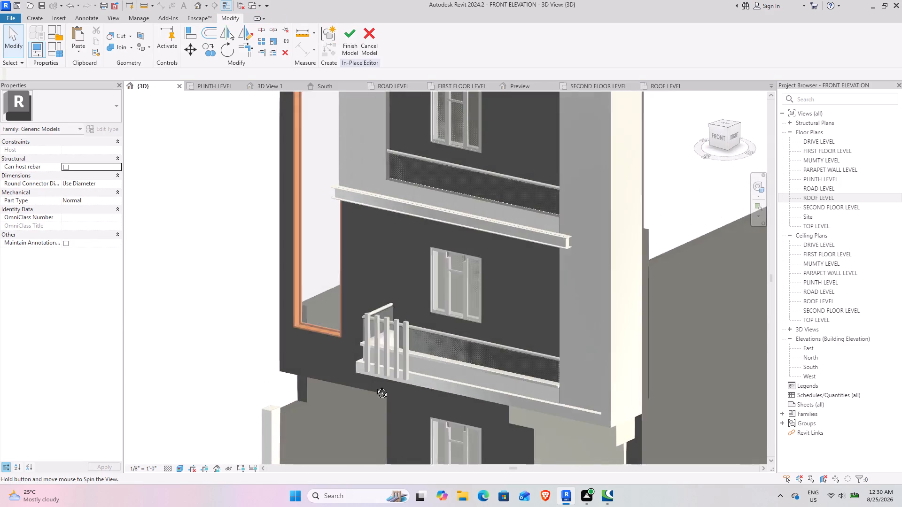
{"action": "middle_click_drag", "start_coordinate": [375, 386], "coordinate": [416, 418], "text": "shift"}
{"action": "middle_click_drag", "start_coordinate": [401, 383], "coordinate": [470, 362]}
{"action": "middle_click_drag", "start_coordinate": [471, 361], "coordinate": [538, 404]}
{"action": "scroll", "coordinate": [498, 250], "scroll_direction": "up", "scroll_amount": 6}
{"action": "left_click", "coordinate": [495, 310]}
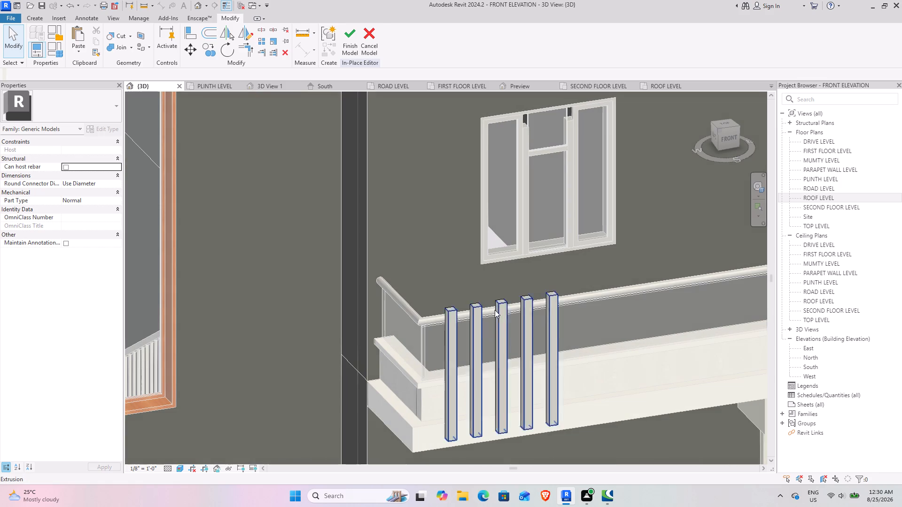
{"action": "scroll", "coordinate": [492, 280], "scroll_direction": "down", "scroll_amount": 3}
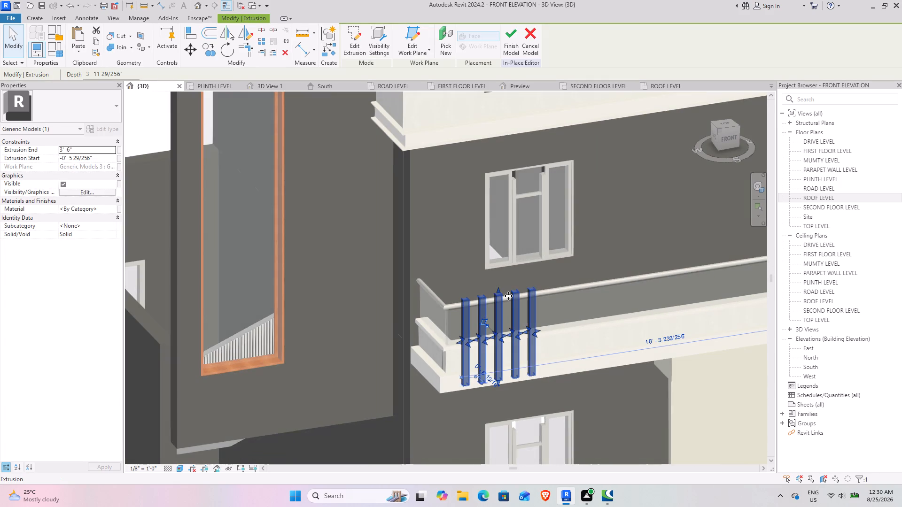
{"action": "middle_click_drag", "start_coordinate": [508, 296], "coordinate": [505, 282], "text": "shift"}
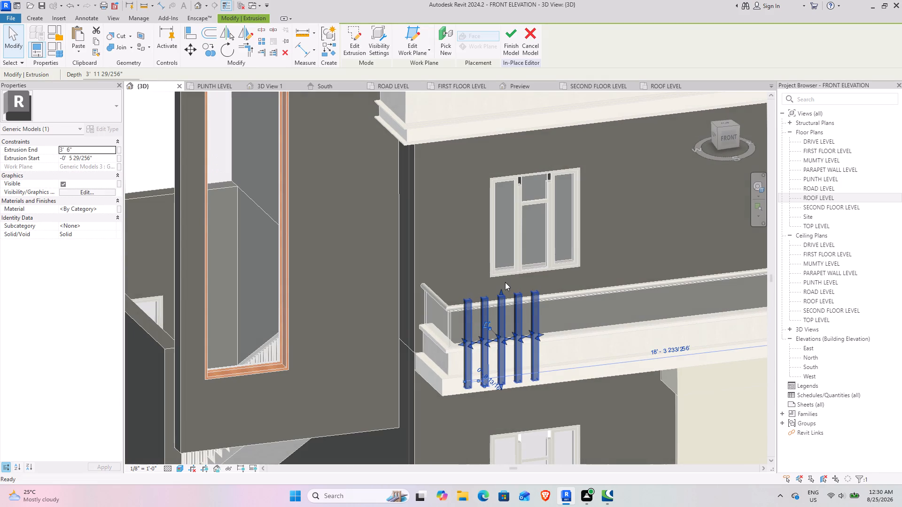
{"action": "left_click_drag", "start_coordinate": [729, 130], "coordinate": [709, 103]}
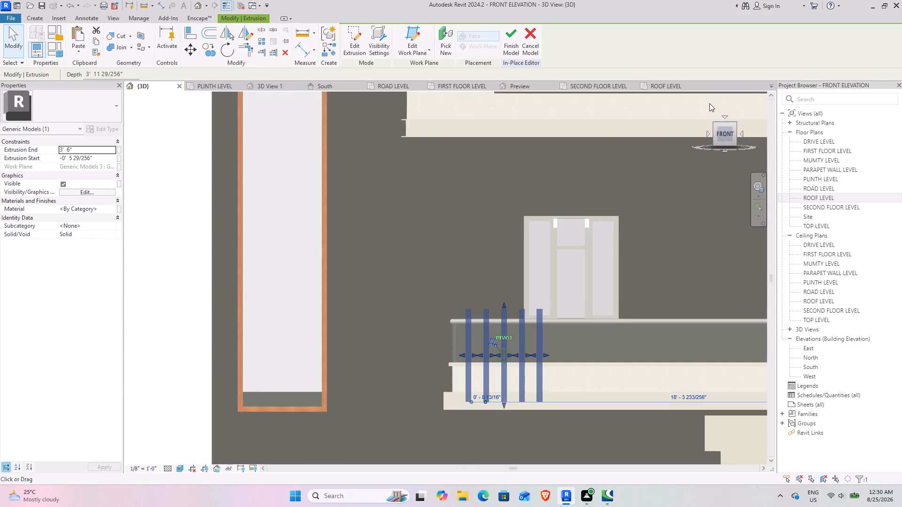
{"action": "left_click_drag", "start_coordinate": [709, 103], "coordinate": [706, 101]}
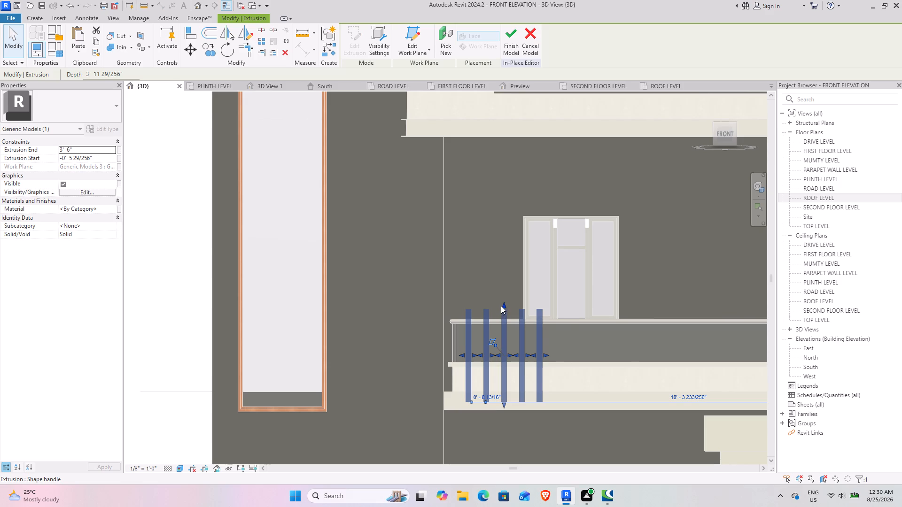
{"action": "left_click_drag", "start_coordinate": [502, 304], "coordinate": [489, 127]}
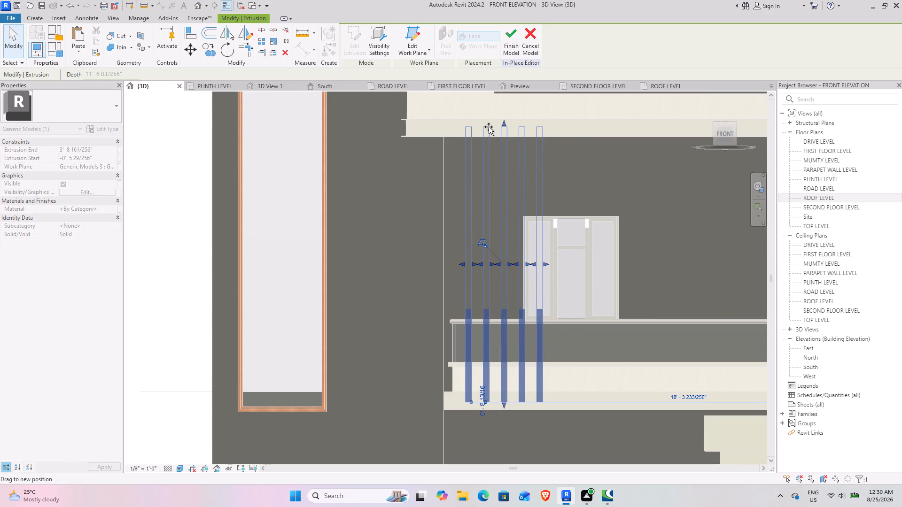
{"action": "left_click_drag", "start_coordinate": [489, 127], "coordinate": [489, 126]}
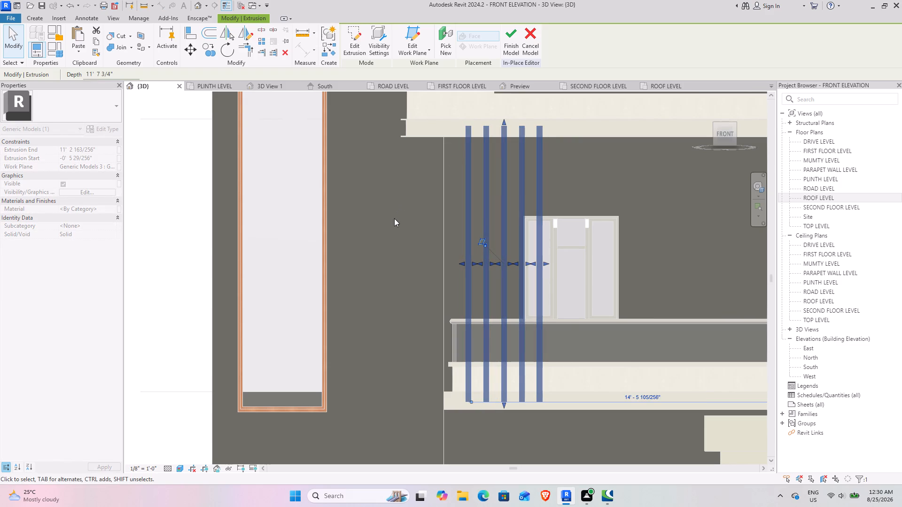
{"action": "left_click", "coordinate": [394, 218]}
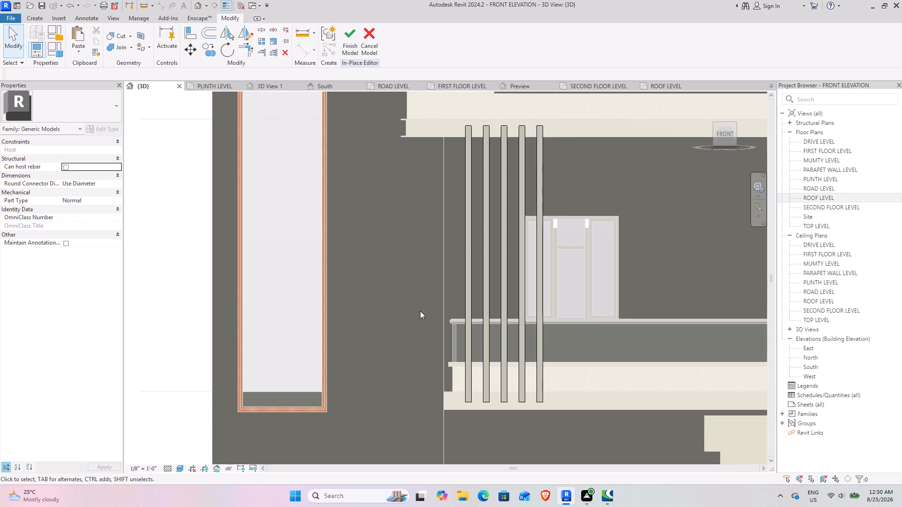
Finish the in-place model of the five vertical bars.
{"action": "left_click", "coordinate": [339, 33]}
{"action": "left_click", "coordinate": [343, 38]}
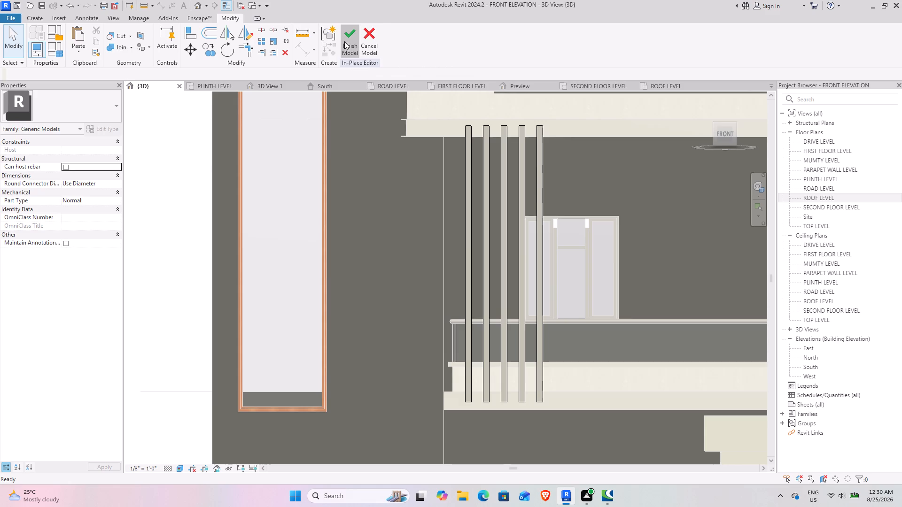
Examine the five vertical bars between the balcony slabs and the upper facade in an angled 3D view.
{"action": "scroll", "coordinate": [404, 265], "scroll_direction": "down", "scroll_amount": 4}
{"action": "middle_click_drag", "start_coordinate": [402, 264], "coordinate": [451, 349], "text": "shift"}
{"action": "middle_click_drag", "start_coordinate": [412, 346], "coordinate": [336, 316], "text": "shift"}
{"action": "middle_click_drag", "start_coordinate": [341, 317], "coordinate": [352, 310], "text": "shift"}
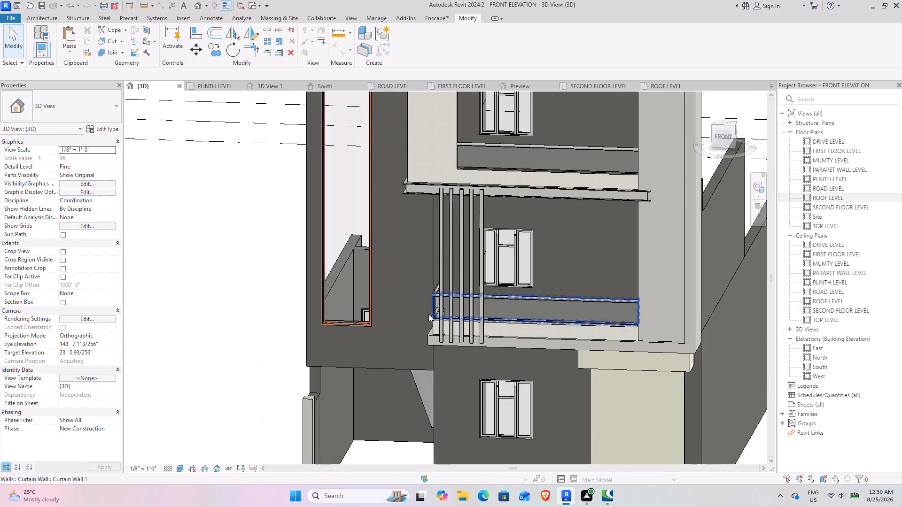
{"action": "middle_click_drag", "start_coordinate": [428, 314], "coordinate": [318, 331]}
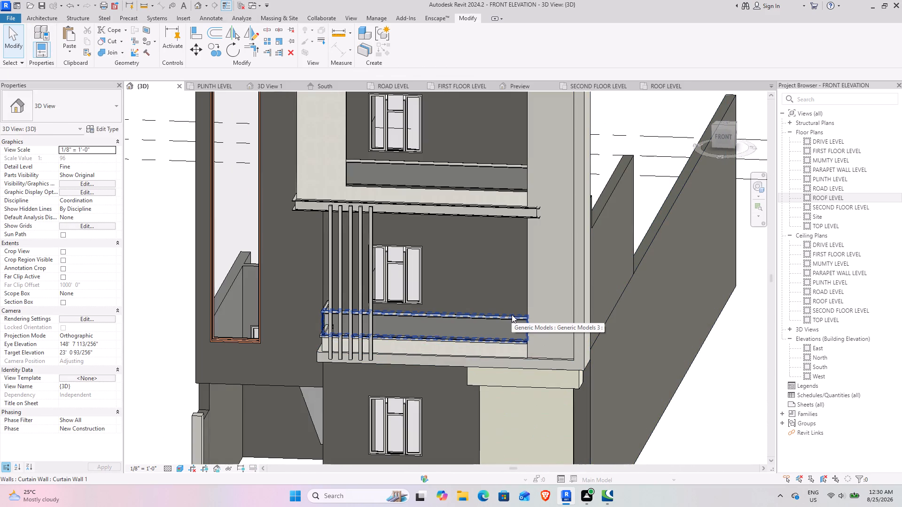
{"action": "middle_click_drag", "start_coordinate": [335, 192], "coordinate": [382, 287]}
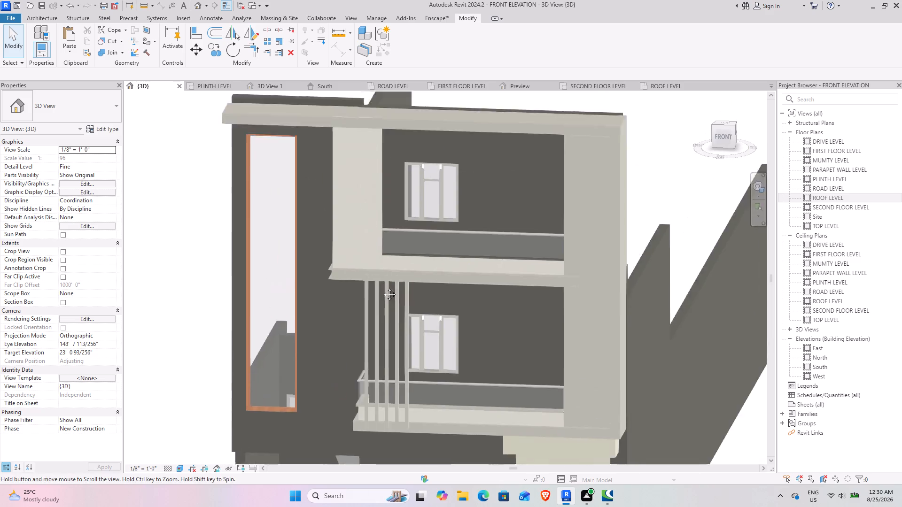
{"action": "middle_click_drag", "start_coordinate": [382, 287], "coordinate": [392, 318]}
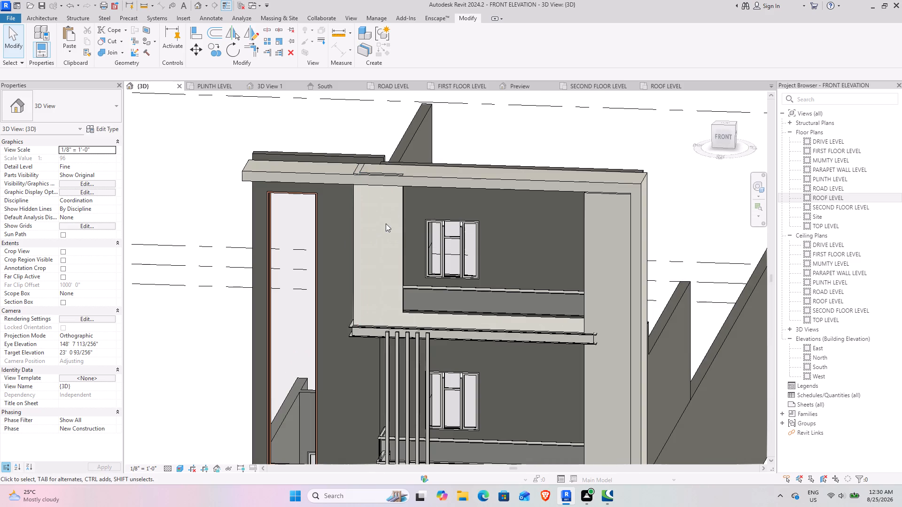
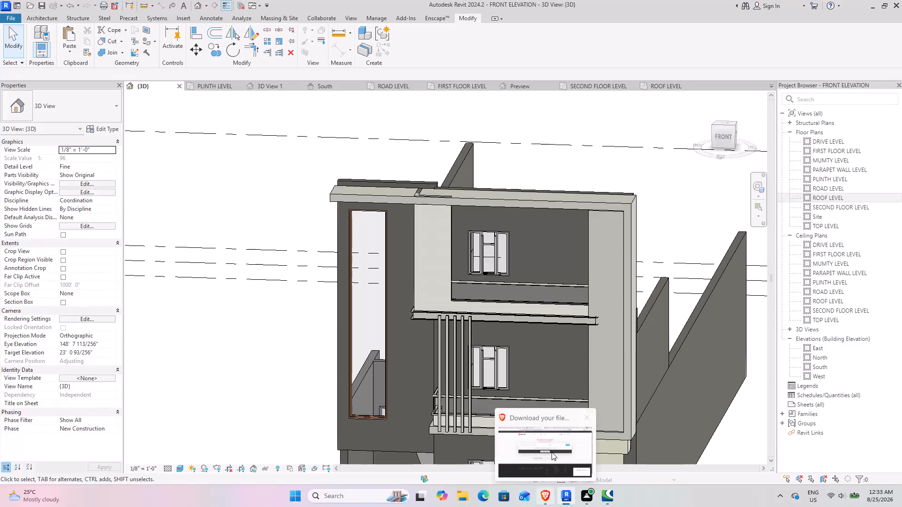
Close the Brave browser window together with all of its open tabs.
{"action": "left_click", "coordinate": [583, 417]}
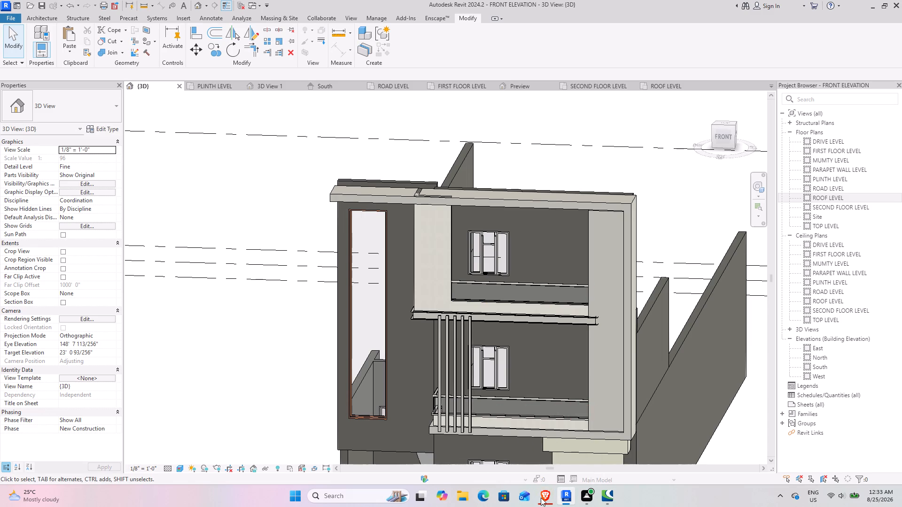
{"action": "left_click", "coordinate": [529, 444]}
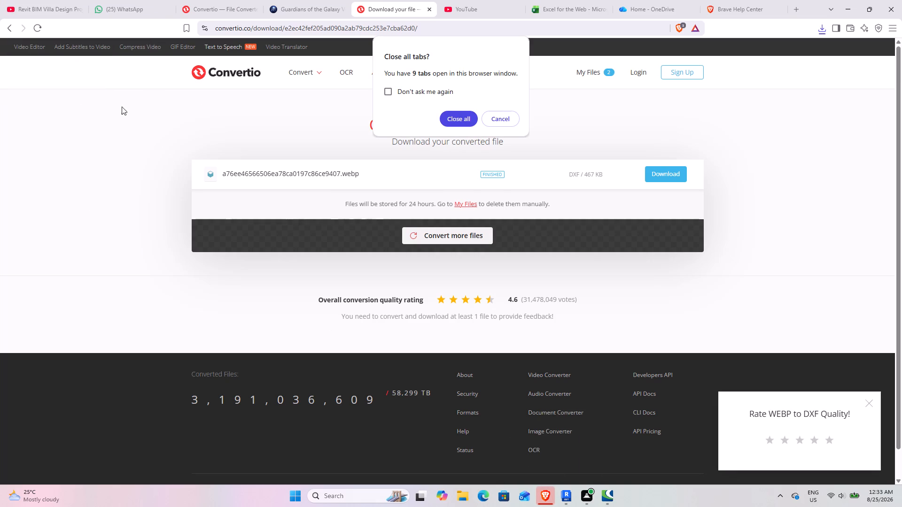
{"action": "left_click", "coordinate": [457, 120]}
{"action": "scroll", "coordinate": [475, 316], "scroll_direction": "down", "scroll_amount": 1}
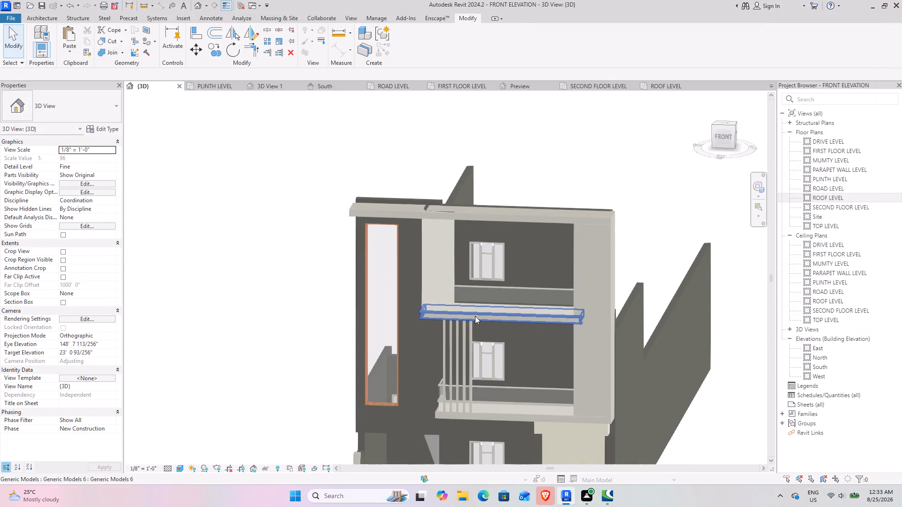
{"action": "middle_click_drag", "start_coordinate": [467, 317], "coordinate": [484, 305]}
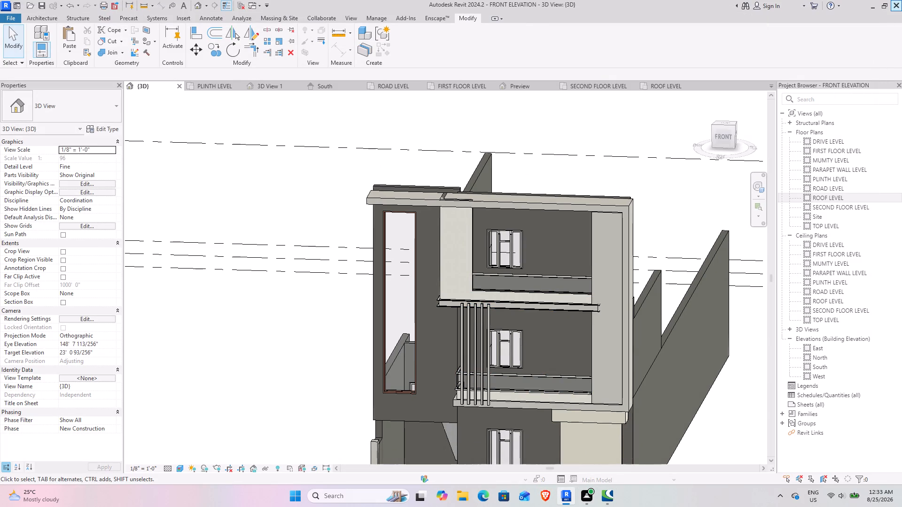
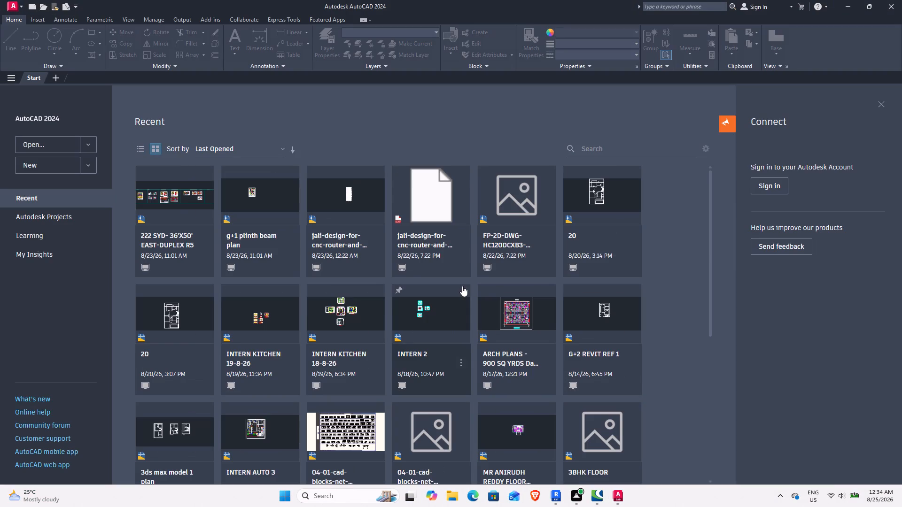
Start opening a drawing in AutoCAD and look through Downloads, the file history and Documents for the converted DXF file.
{"action": "left_click", "coordinate": [54, 142]}
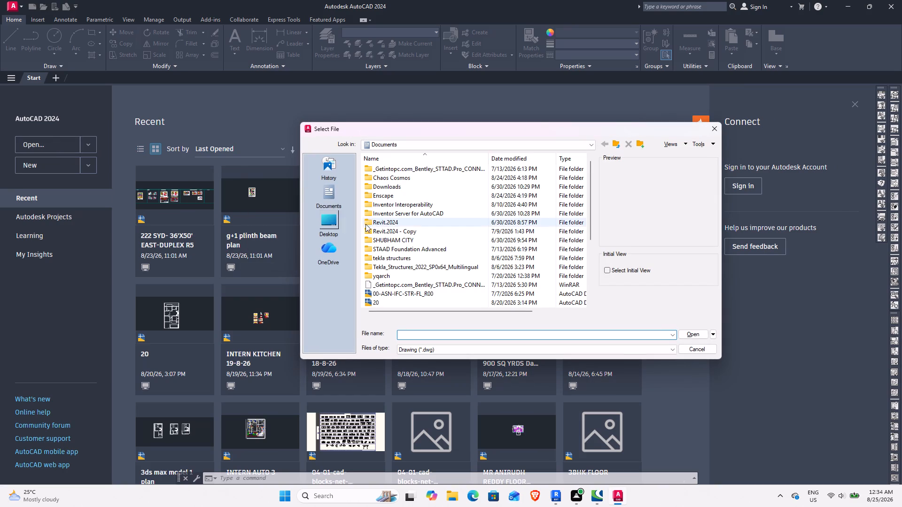
{"action": "left_click", "coordinate": [334, 224]}
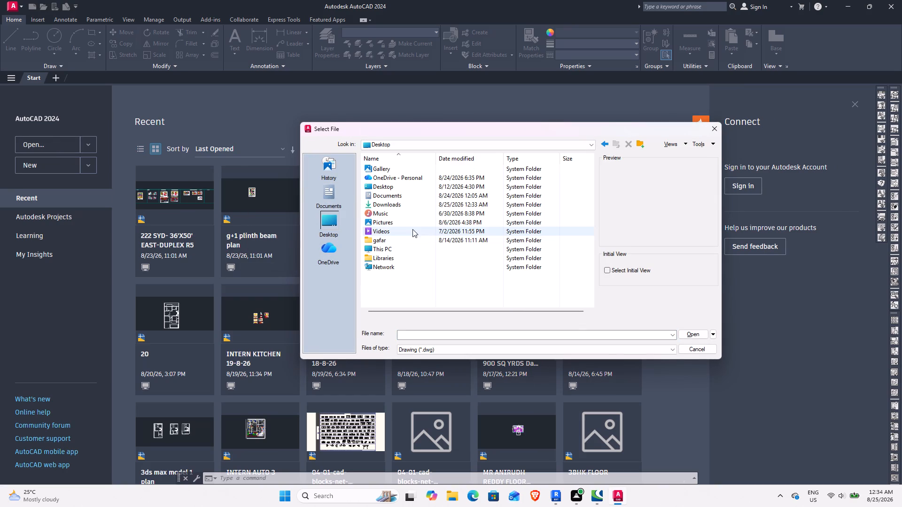
{"action": "double_click", "coordinate": [396, 203]}
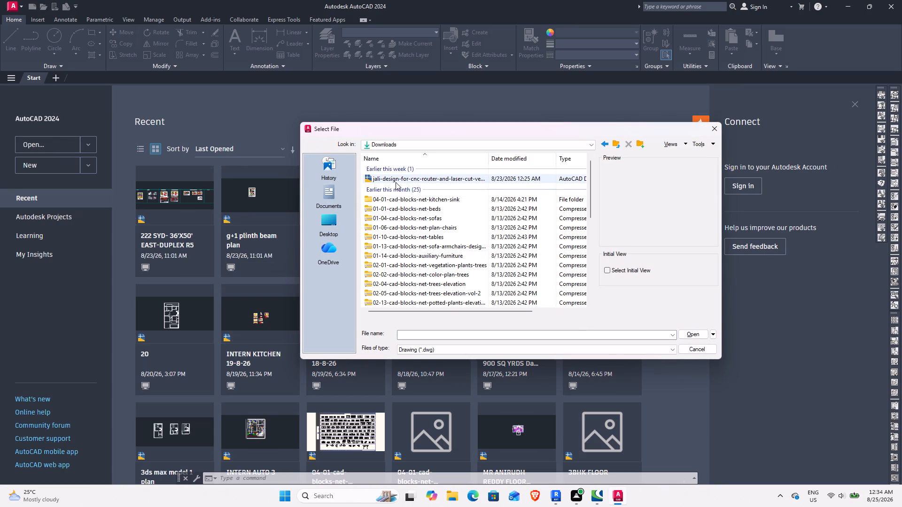
{"action": "scroll", "coordinate": [443, 243], "scroll_direction": "down", "scroll_amount": 2}
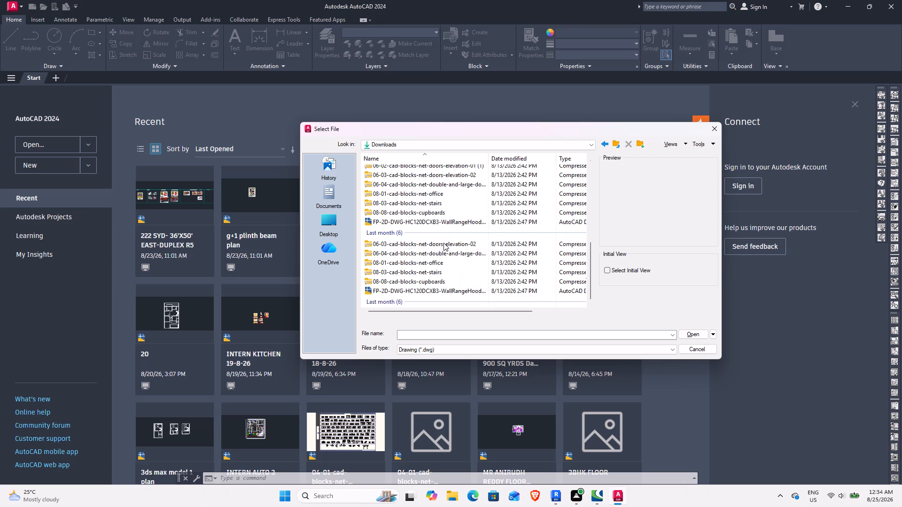
{"action": "scroll", "coordinate": [443, 243], "scroll_direction": "down", "scroll_amount": 2}
{"action": "scroll", "coordinate": [423, 208], "scroll_direction": "up", "scroll_amount": 3}
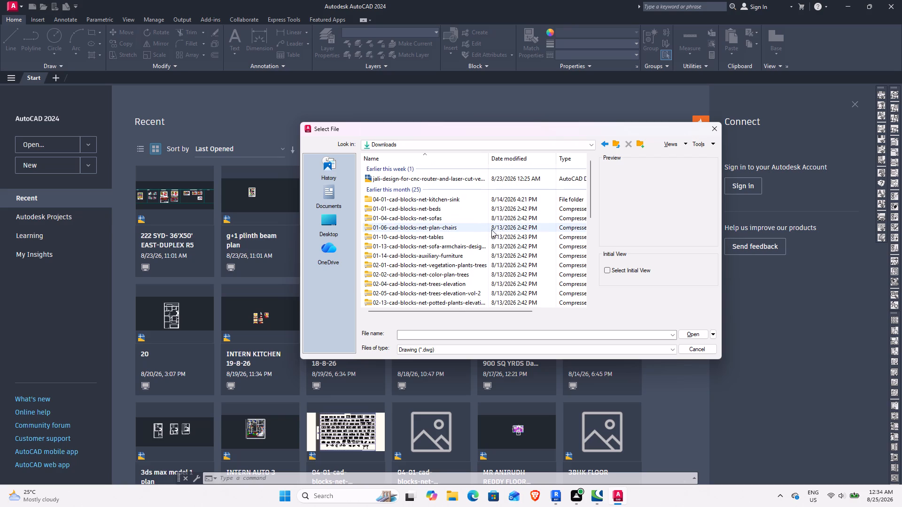
{"action": "scroll", "coordinate": [525, 213], "scroll_direction": "down", "scroll_amount": 2}
{"action": "scroll", "coordinate": [525, 213], "scroll_direction": "up", "scroll_amount": 2}
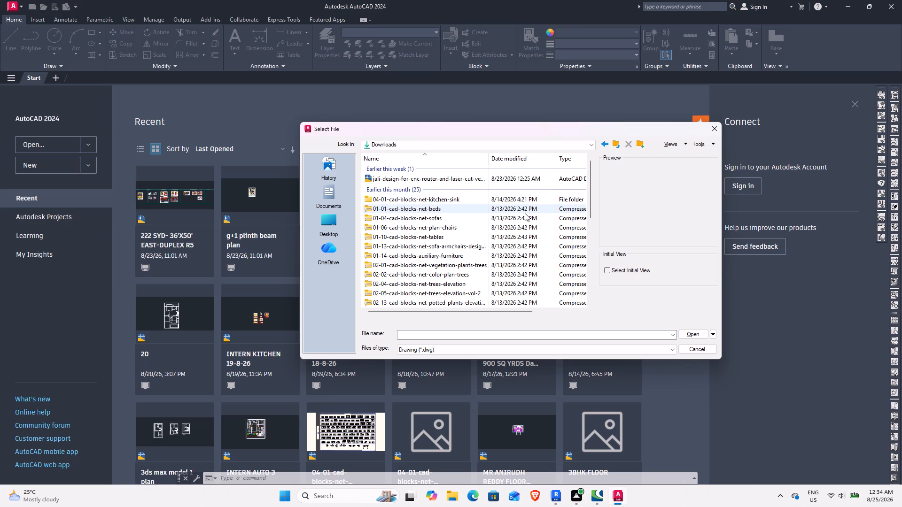
{"action": "scroll", "coordinate": [473, 213], "scroll_direction": "down", "scroll_amount": 6}
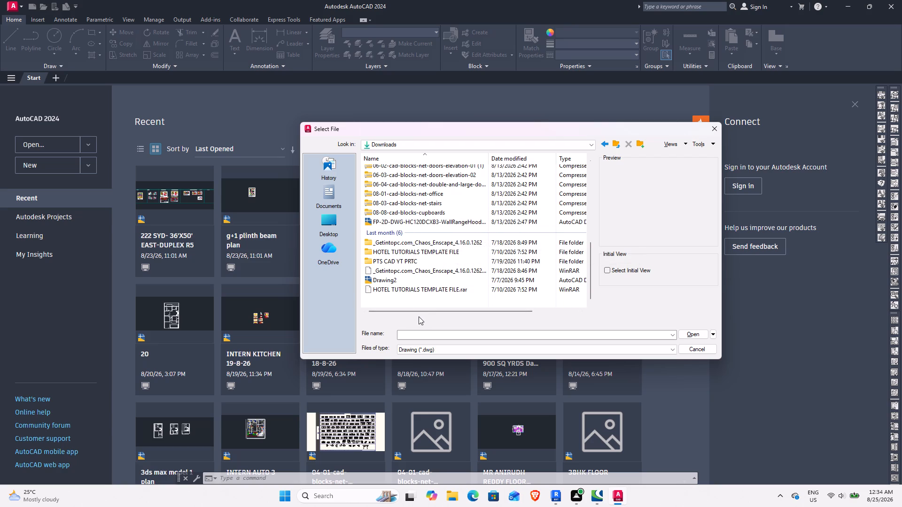
{"action": "scroll", "coordinate": [487, 229], "scroll_direction": "down", "scroll_amount": 3}
{"action": "left_click_drag", "start_coordinate": [467, 311], "coordinate": [506, 318]}
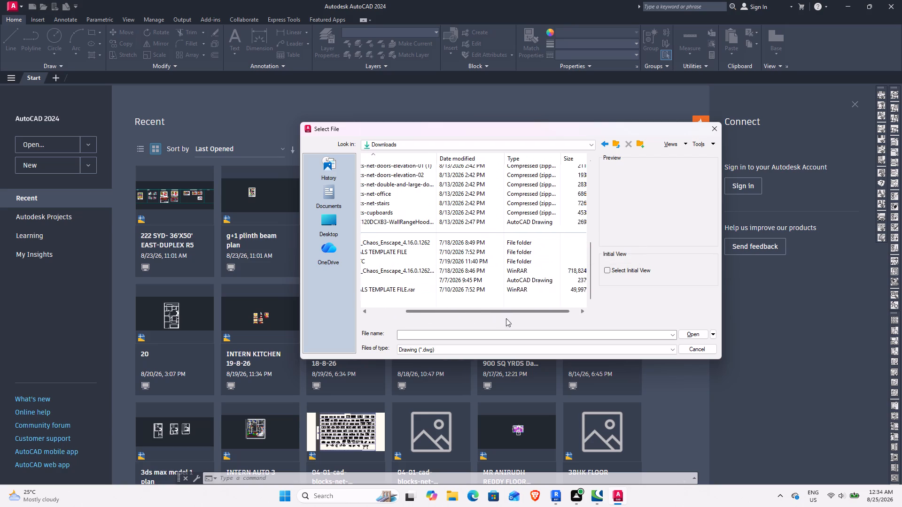
{"action": "left_click_drag", "start_coordinate": [506, 318], "coordinate": [408, 307]}
{"action": "left_click", "coordinate": [328, 164]}
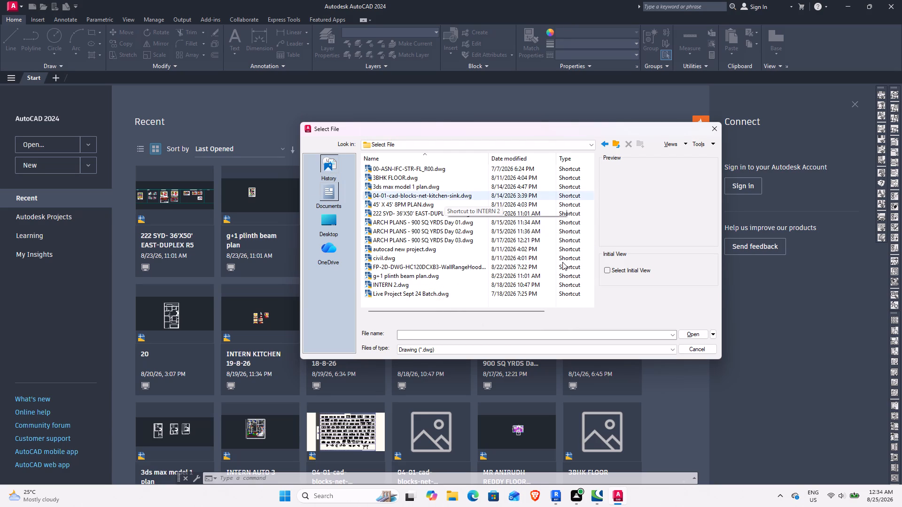
{"action": "scroll", "coordinate": [372, 223], "scroll_direction": "down", "scroll_amount": 3}
{"action": "scroll", "coordinate": [372, 223], "scroll_direction": "up", "scroll_amount": 2}
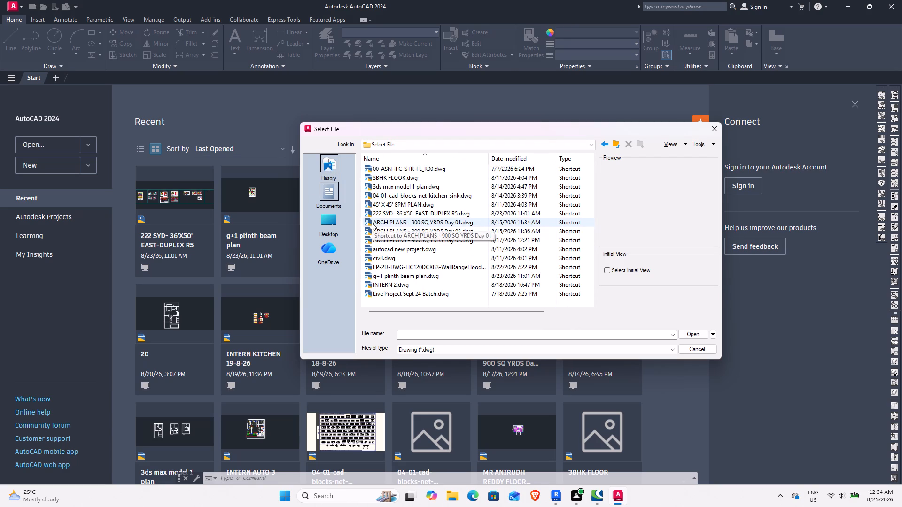
{"action": "left_click", "coordinate": [321, 192]}
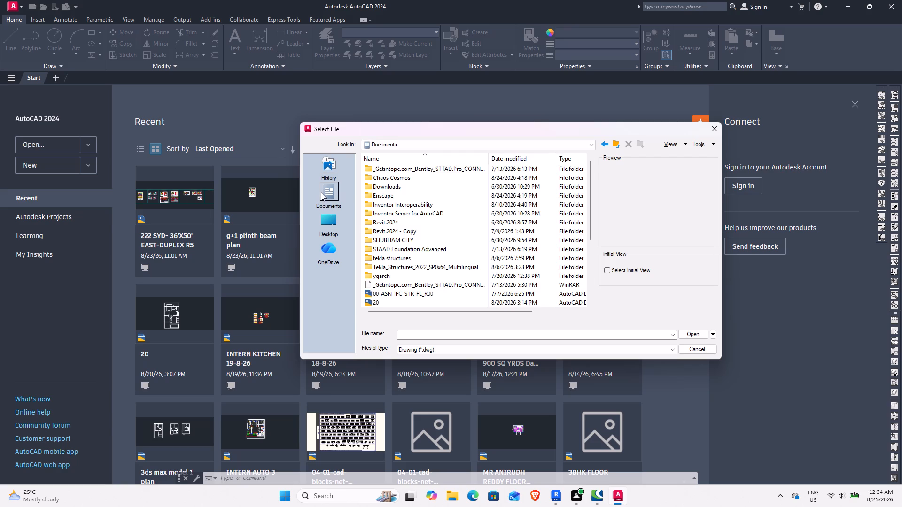
{"action": "scroll", "coordinate": [410, 273], "scroll_direction": "down", "scroll_amount": 4}
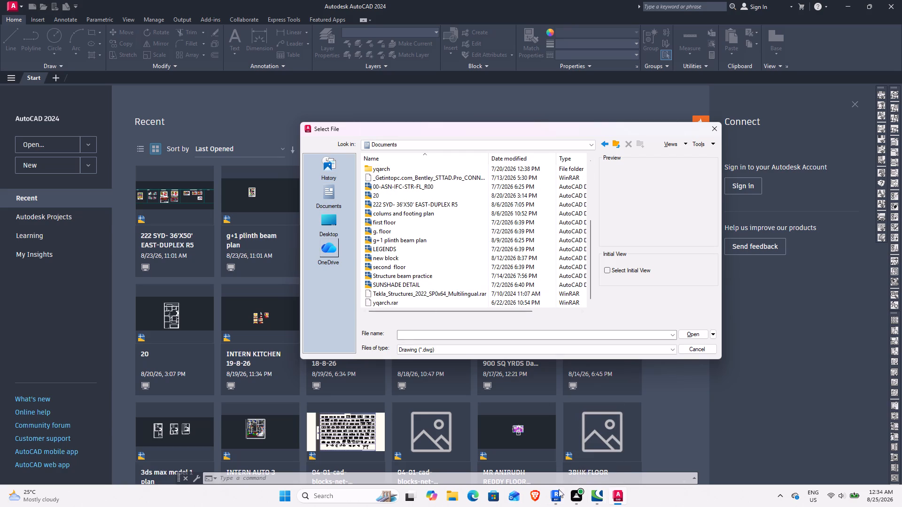
Switch to Brave and show the downloaded file a76ee46566506ea78ca0197c86ce9407.dxf in its folder from the download history.
{"action": "left_click", "coordinate": [532, 496]}
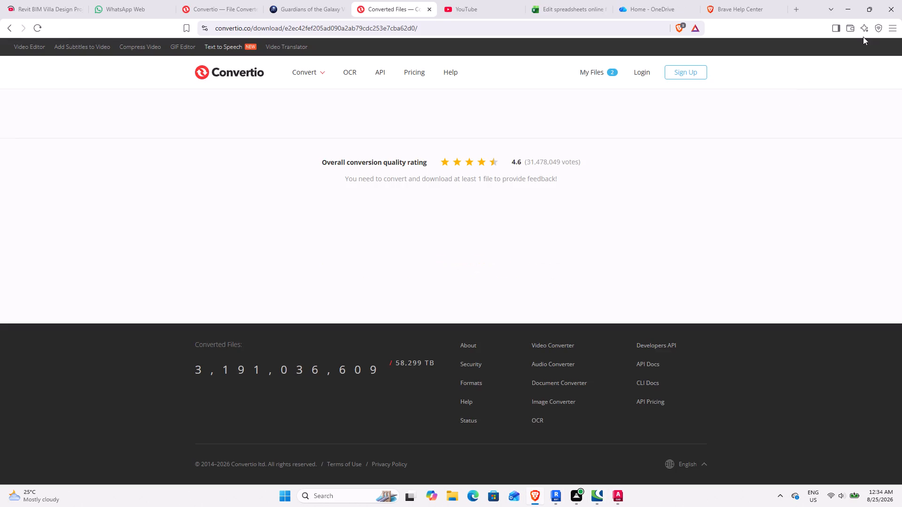
{"action": "left_click", "coordinate": [886, 30]}
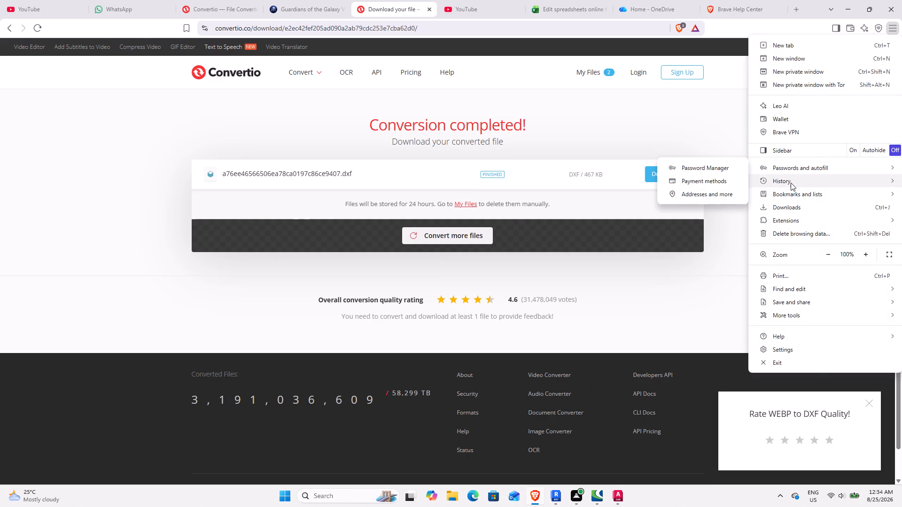
{"action": "left_click", "coordinate": [785, 207]}
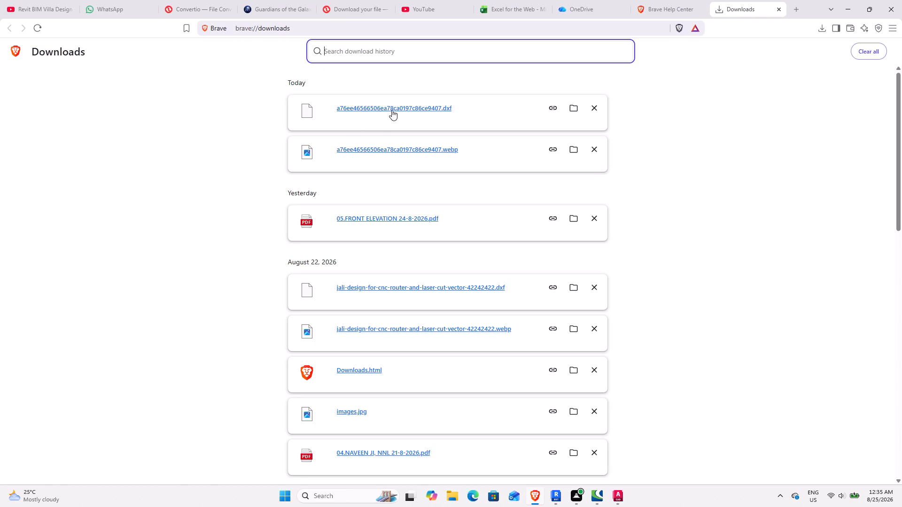
{"action": "left_click", "coordinate": [398, 107]}
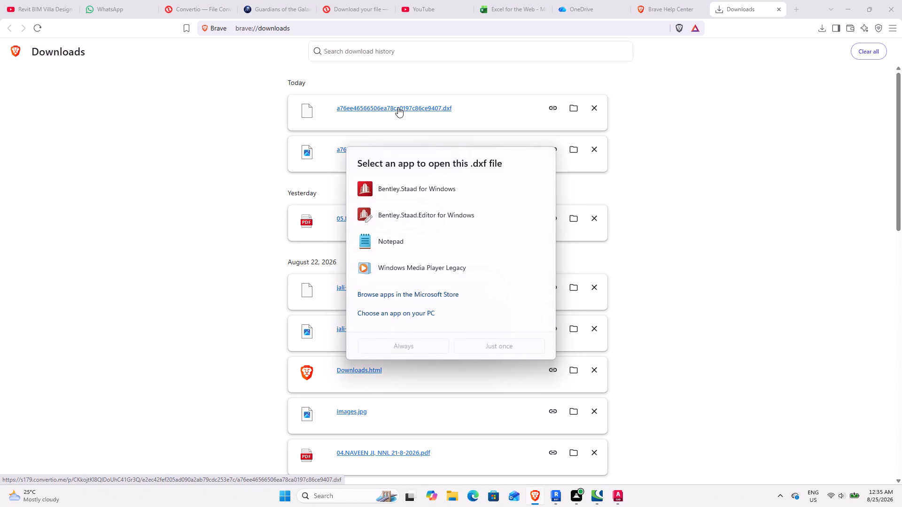
{"action": "left_click", "coordinate": [679, 225]}
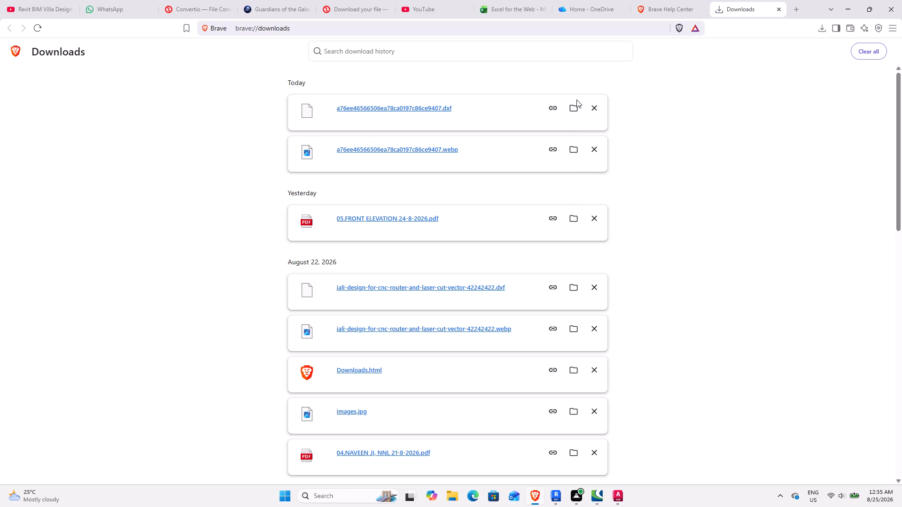
{"action": "left_click", "coordinate": [573, 103]}
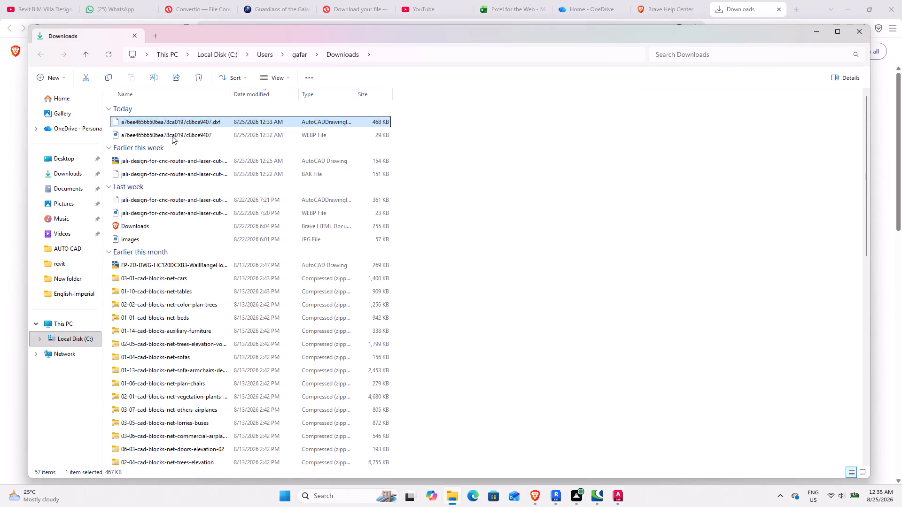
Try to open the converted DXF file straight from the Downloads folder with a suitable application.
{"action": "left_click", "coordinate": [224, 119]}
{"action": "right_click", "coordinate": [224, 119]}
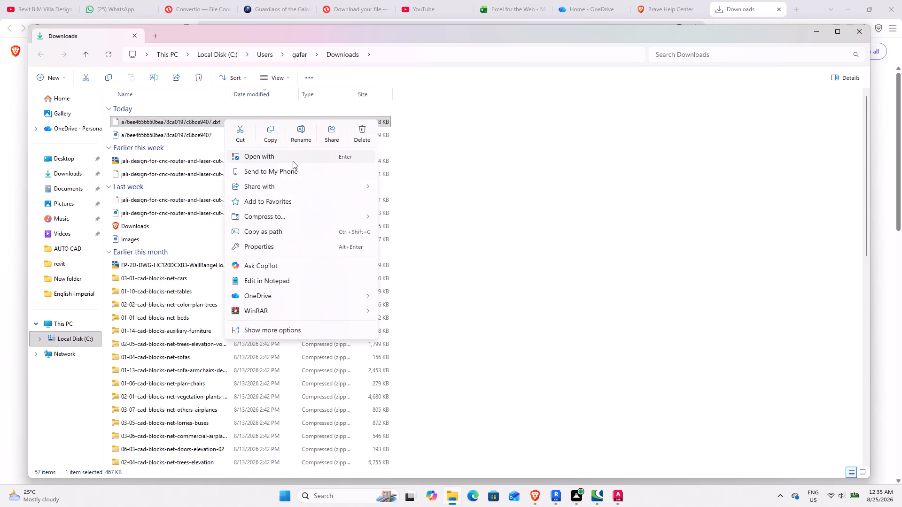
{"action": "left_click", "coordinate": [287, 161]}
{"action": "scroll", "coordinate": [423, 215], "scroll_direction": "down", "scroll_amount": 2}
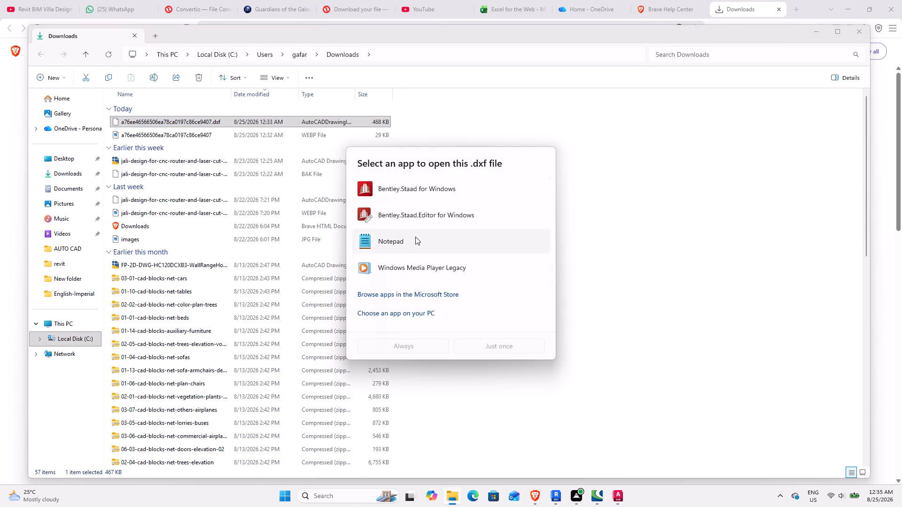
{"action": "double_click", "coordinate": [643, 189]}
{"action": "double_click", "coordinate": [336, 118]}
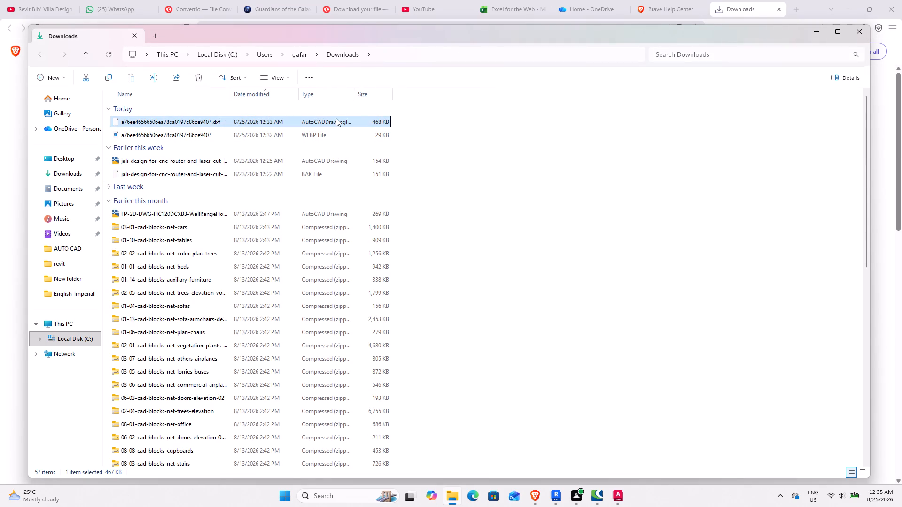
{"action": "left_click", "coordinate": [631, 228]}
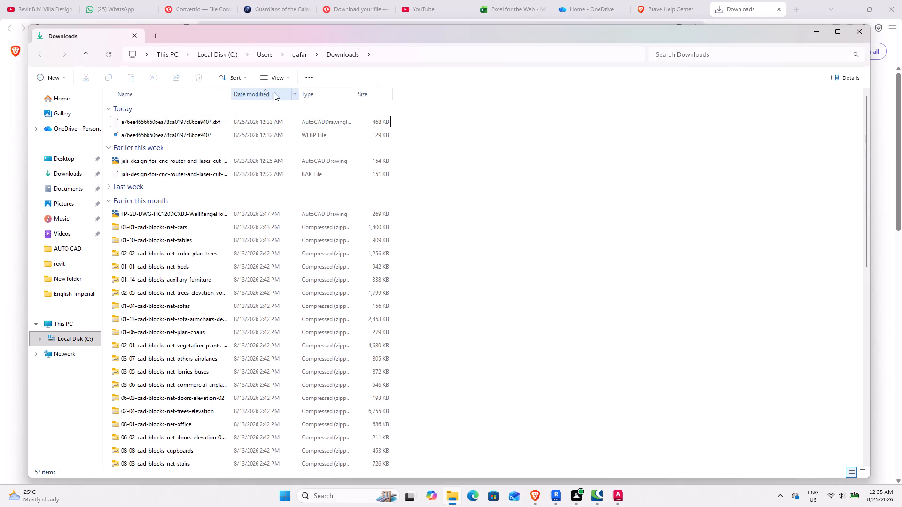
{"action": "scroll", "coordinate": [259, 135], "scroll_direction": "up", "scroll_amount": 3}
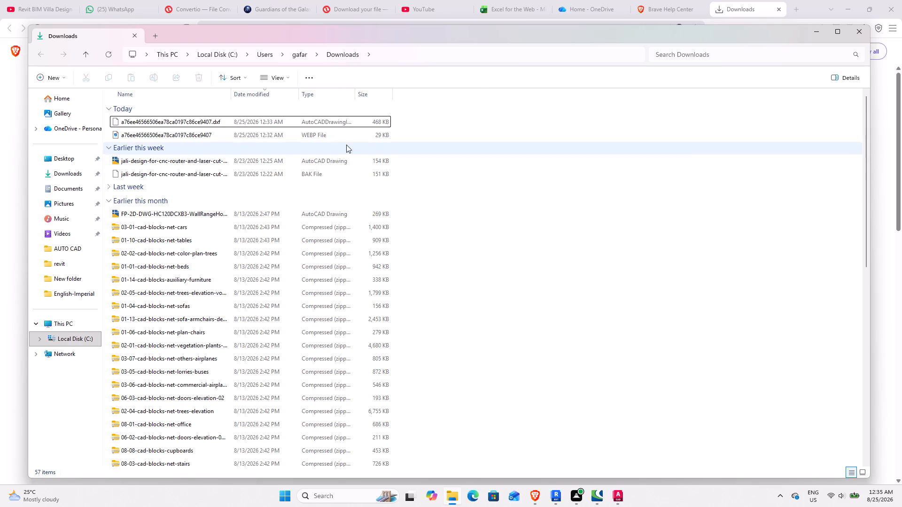
Check the Downloads folder in File Explorer, and look for the converted DXF through AutoCAD's file selection in Downloads and the file history.
{"action": "left_click", "coordinate": [619, 500]}
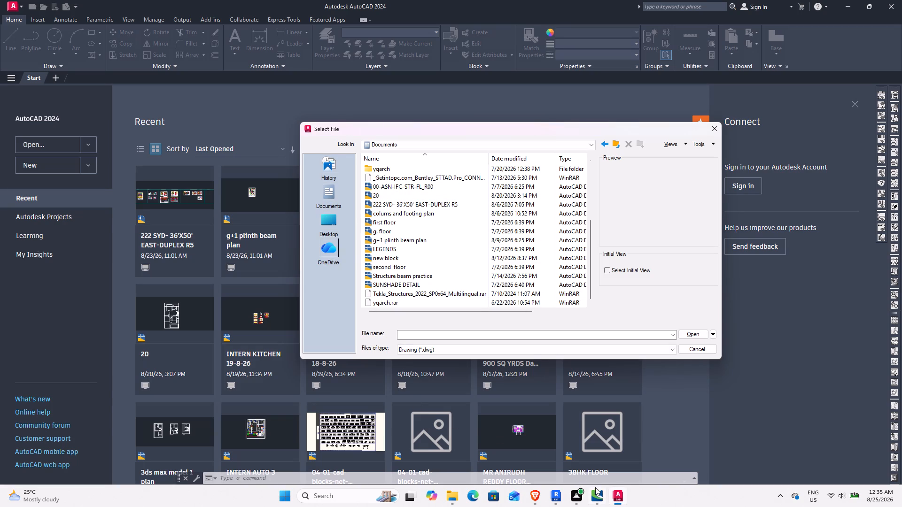
{"action": "left_click", "coordinate": [459, 492]}
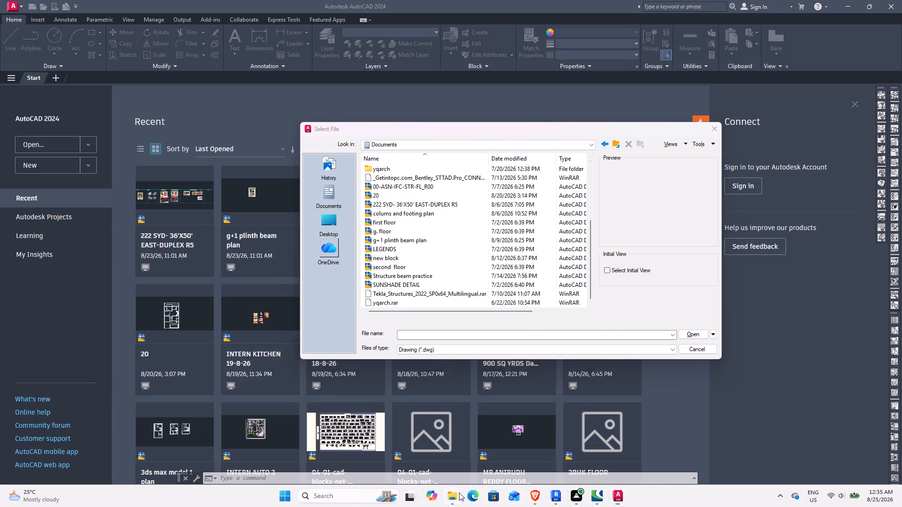
{"action": "left_click", "coordinate": [53, 177]}
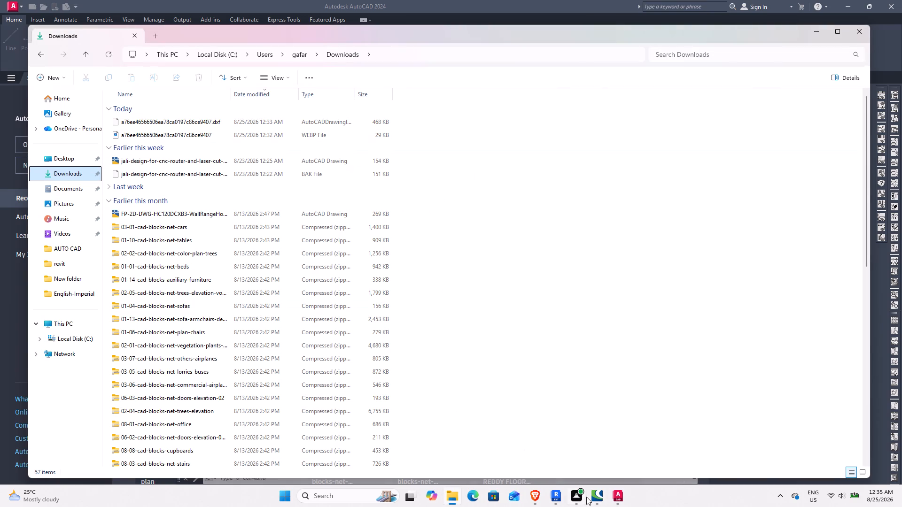
{"action": "left_click", "coordinate": [614, 495]}
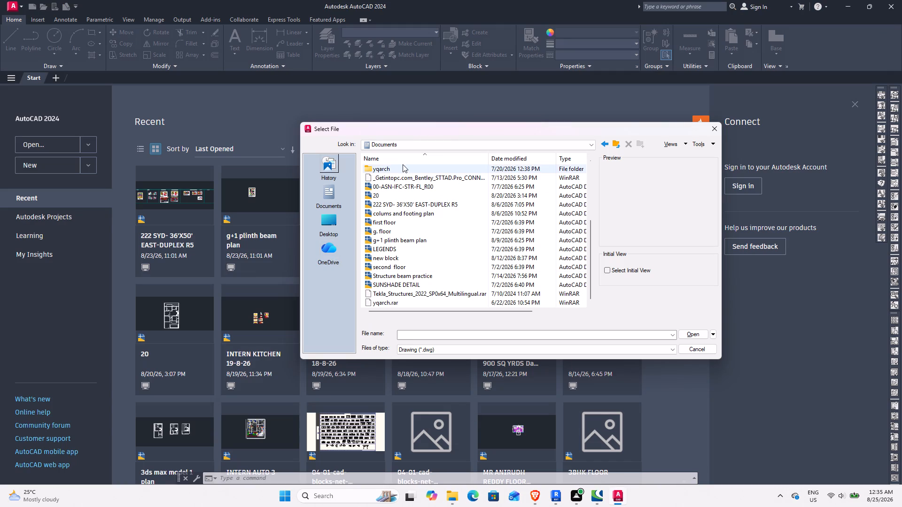
{"action": "scroll", "coordinate": [414, 240], "scroll_direction": "down", "scroll_amount": 2}
{"action": "left_click", "coordinate": [340, 224]}
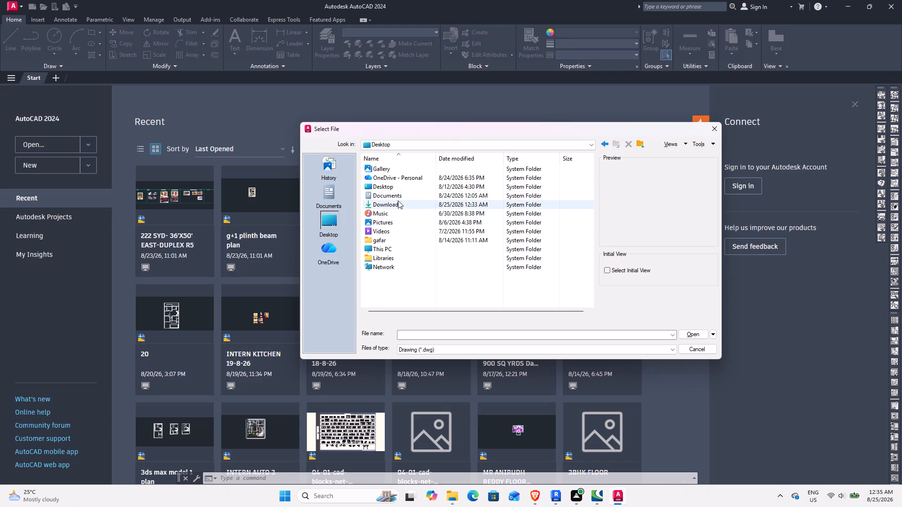
{"action": "double_click", "coordinate": [402, 207]}
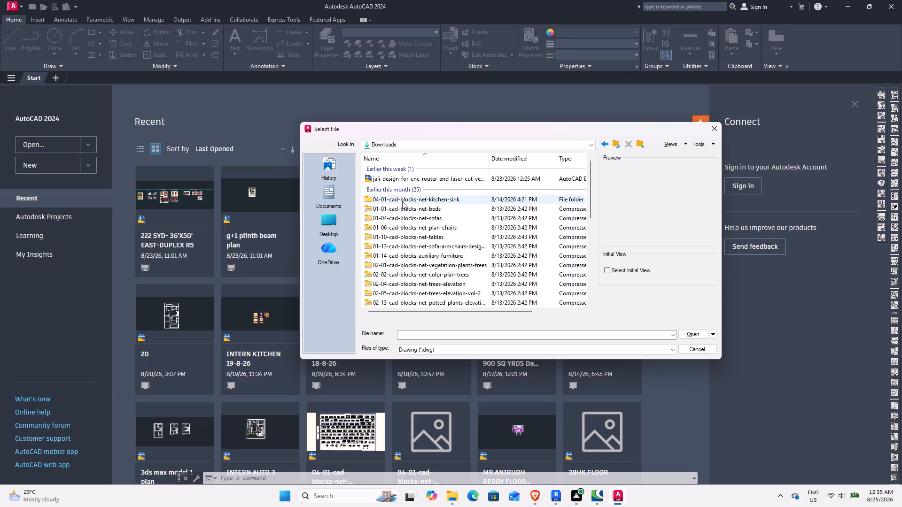
{"action": "scroll", "coordinate": [437, 178], "scroll_direction": "down", "scroll_amount": 3}
{"action": "scroll", "coordinate": [437, 180], "scroll_direction": "up", "scroll_amount": 2}
{"action": "scroll", "coordinate": [437, 181], "scroll_direction": "down", "scroll_amount": 1}
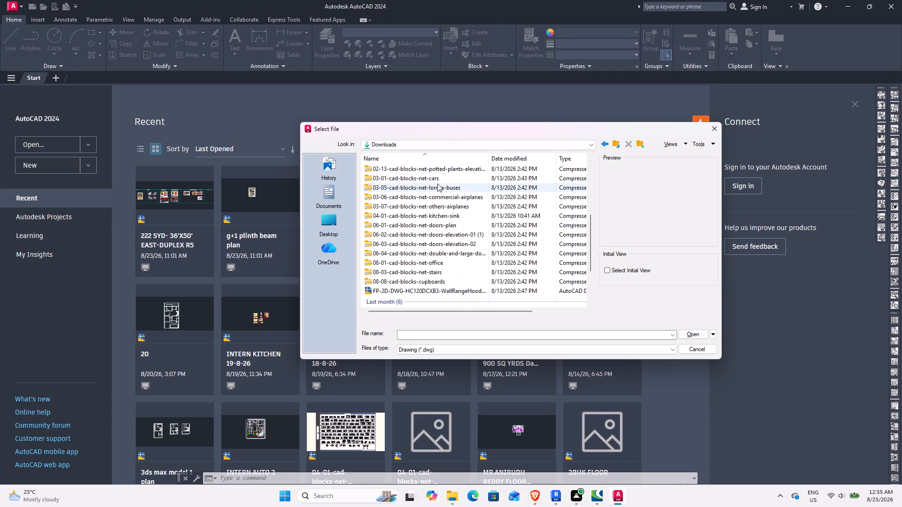
{"action": "scroll", "coordinate": [437, 184], "scroll_direction": "down", "scroll_amount": 3}
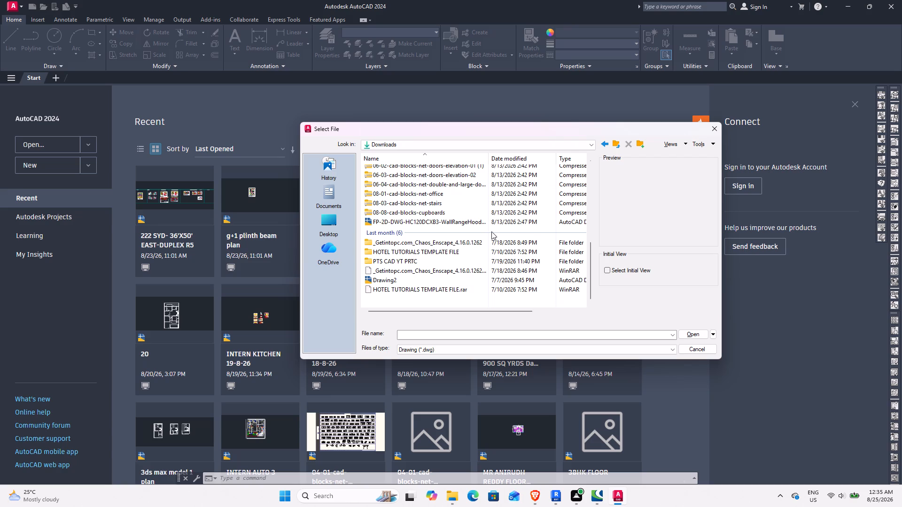
{"action": "scroll", "coordinate": [452, 217], "scroll_direction": "up", "scroll_amount": 4}
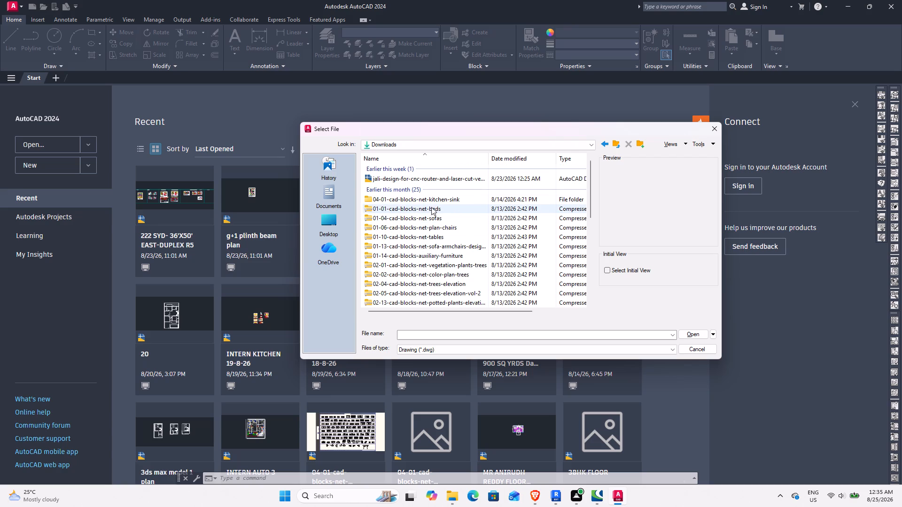
{"action": "scroll", "coordinate": [431, 207], "scroll_direction": "up", "scroll_amount": 1}
{"action": "left_click", "coordinate": [337, 169]}
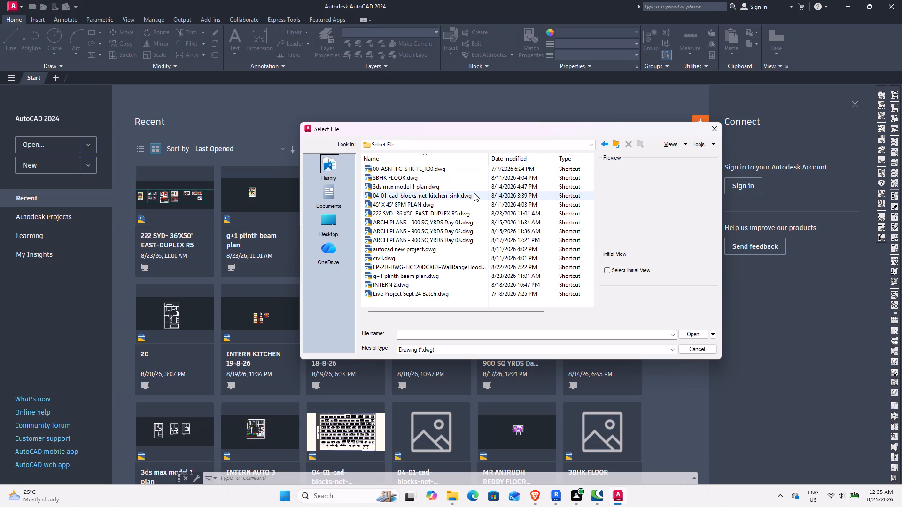
{"action": "scroll", "coordinate": [474, 193], "scroll_direction": "up", "scroll_amount": 3}
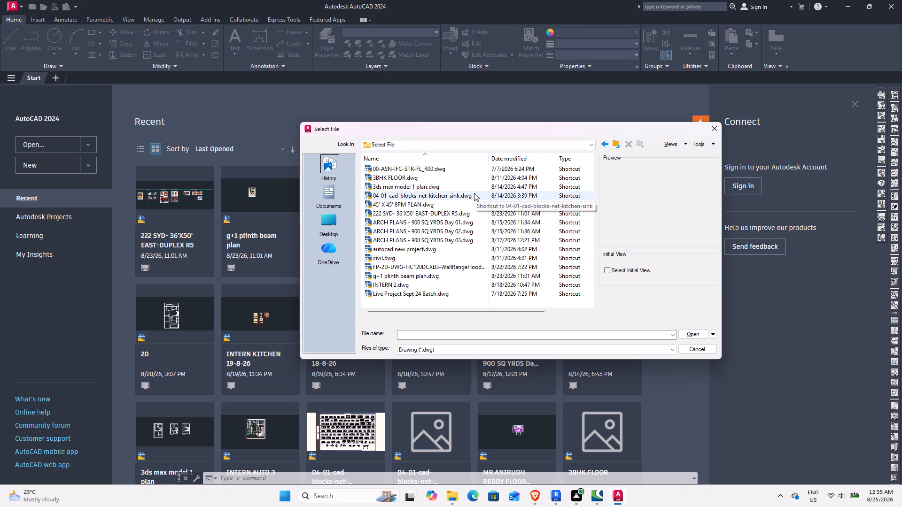
{"action": "scroll", "coordinate": [474, 193], "scroll_direction": "down", "scroll_amount": 5}
{"action": "scroll", "coordinate": [451, 201], "scroll_direction": "up", "scroll_amount": 3}
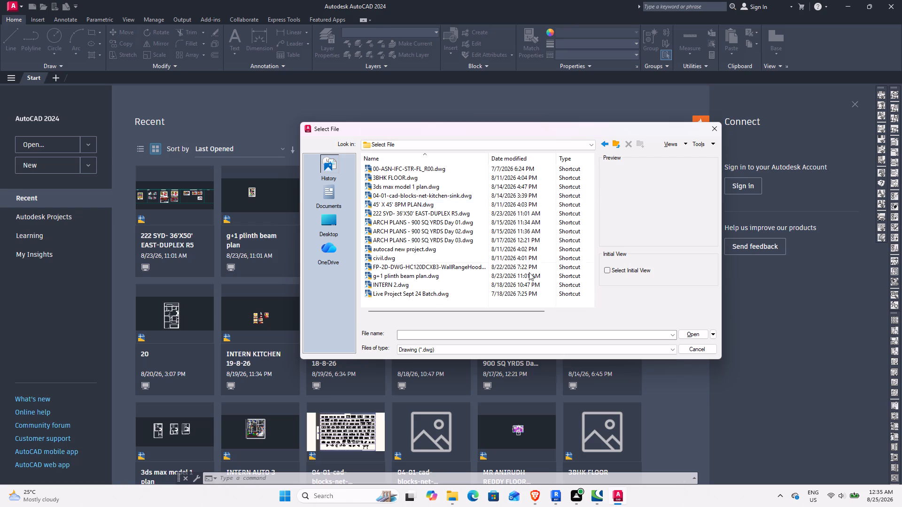
Switch to Brave, close the download history page, and return from Convertio to the "cnc jaali big leaf design" image results.
{"action": "left_click", "coordinate": [543, 493]}
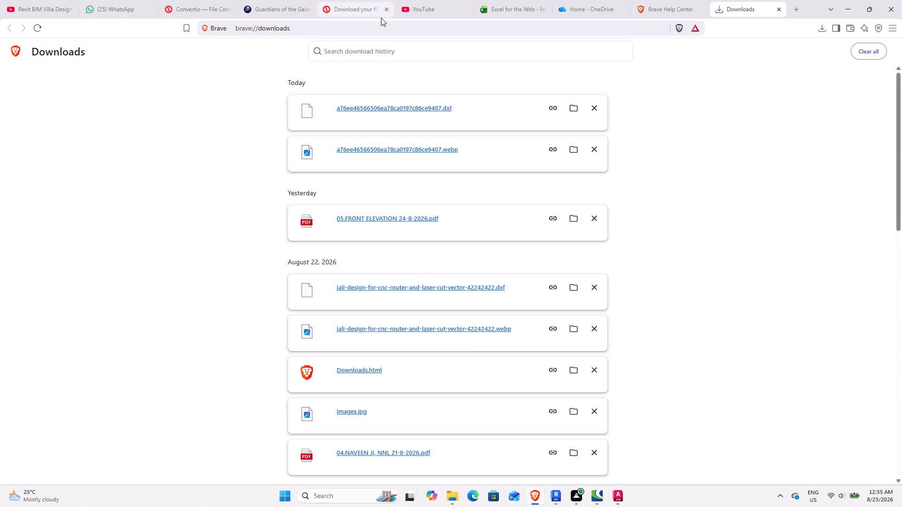
{"action": "left_click", "coordinate": [778, 8]}
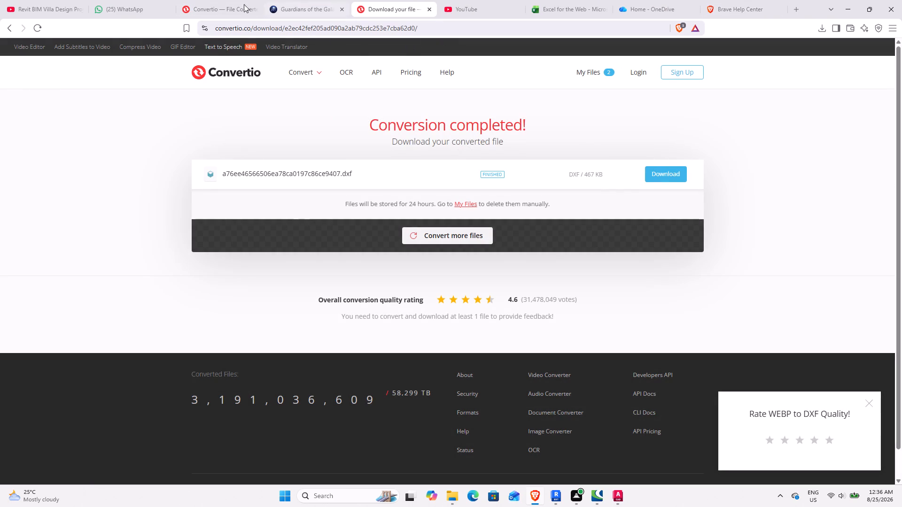
{"action": "left_click", "coordinate": [10, 28]}
{"action": "left_click", "coordinate": [10, 28]}
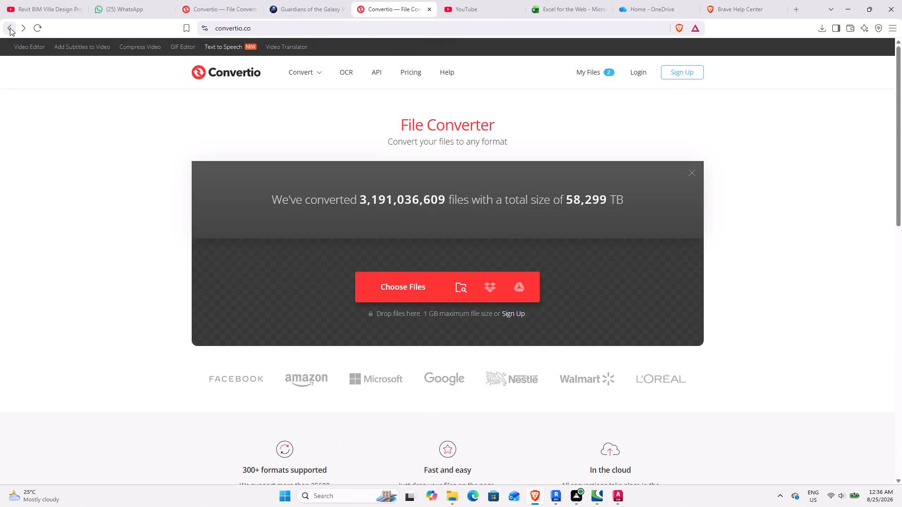
{"action": "left_click", "coordinate": [10, 28]}
{"action": "left_click", "coordinate": [10, 28]}
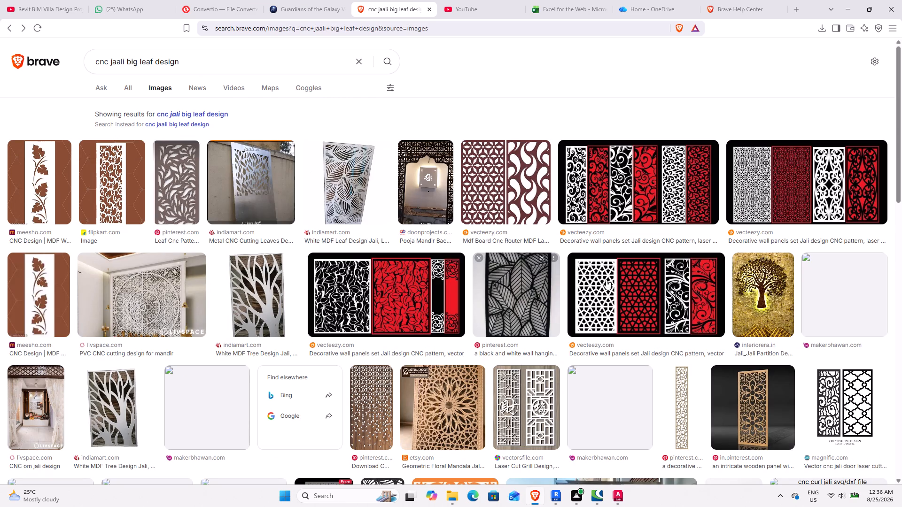
{"action": "scroll", "coordinate": [318, 277], "scroll_direction": "down", "scroll_amount": 1}
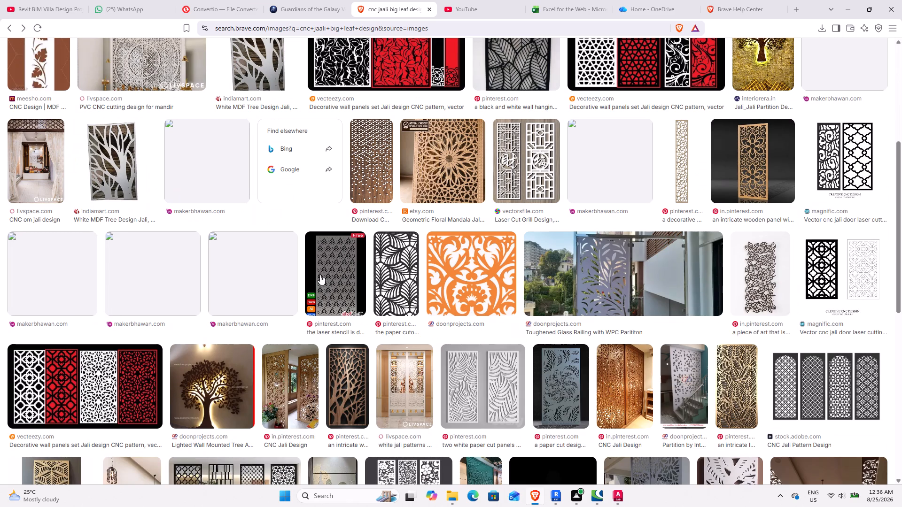
{"action": "left_click", "coordinate": [399, 265]}
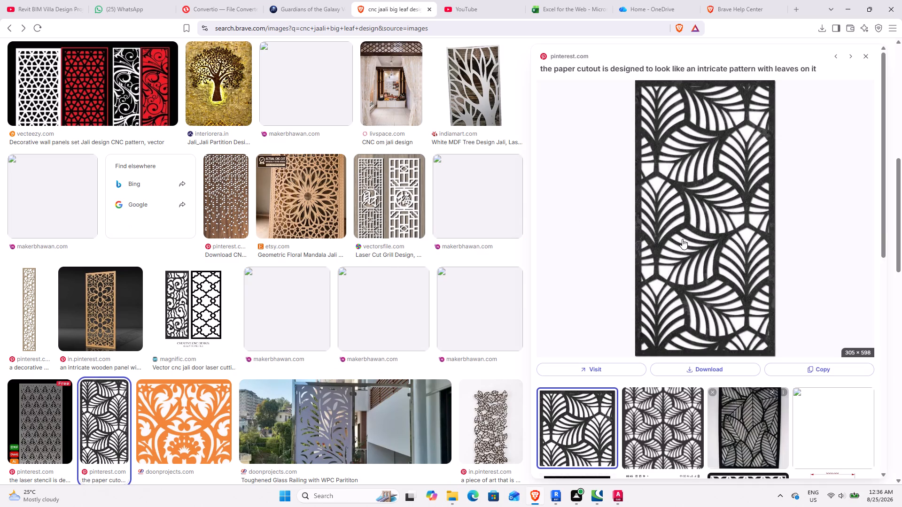
{"action": "right_click", "coordinate": [704, 238]}
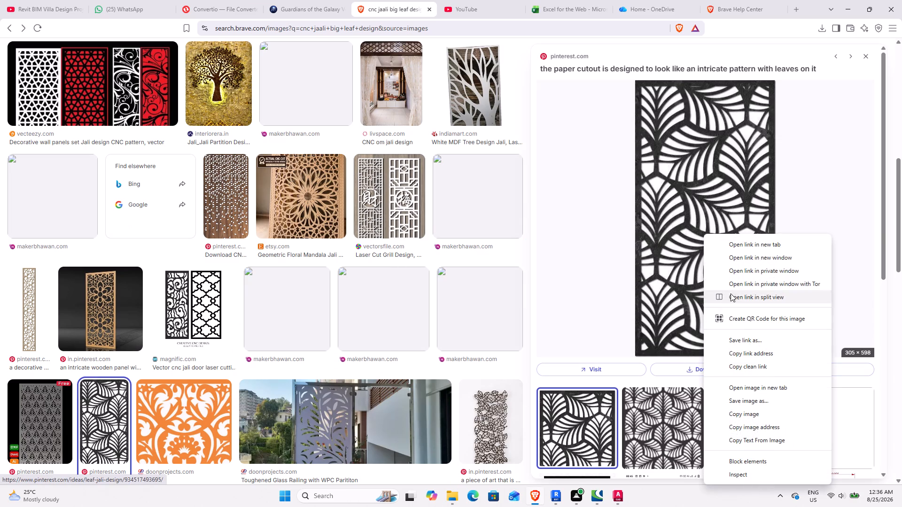
{"action": "left_click", "coordinate": [747, 405]}
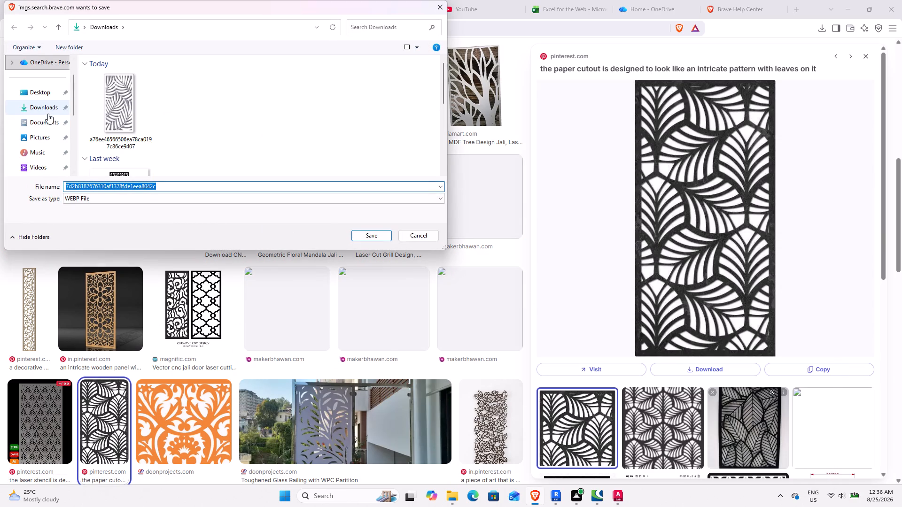
{"action": "left_click", "coordinate": [48, 114]}
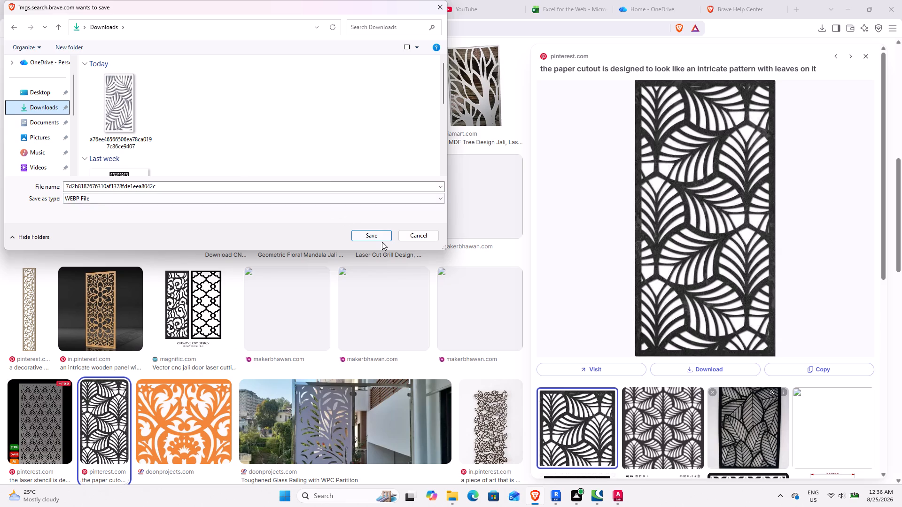
{"action": "left_click", "coordinate": [382, 242]}
{"action": "left_click", "coordinate": [378, 238]}
Search the web for CONVERTIO and open the Convertio File Converter site.
{"action": "left_click", "coordinate": [450, 32]}
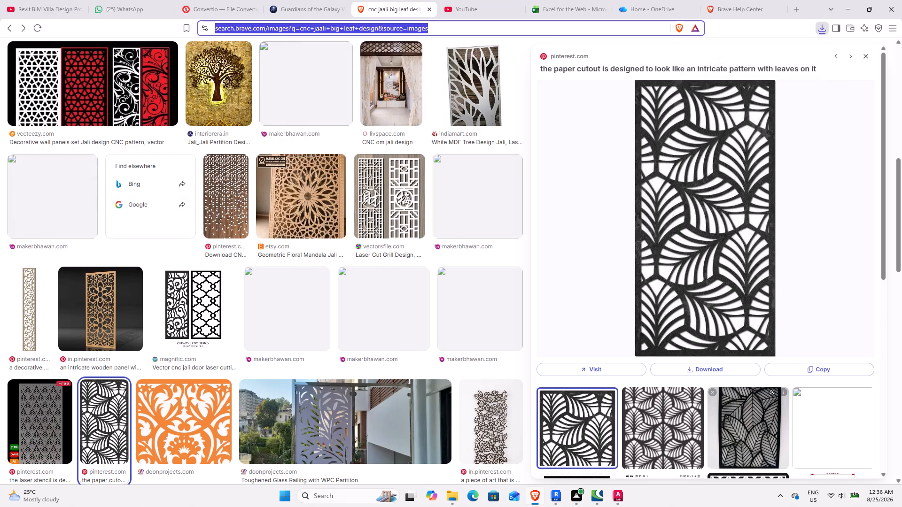
{"action": "key", "text": "c"}
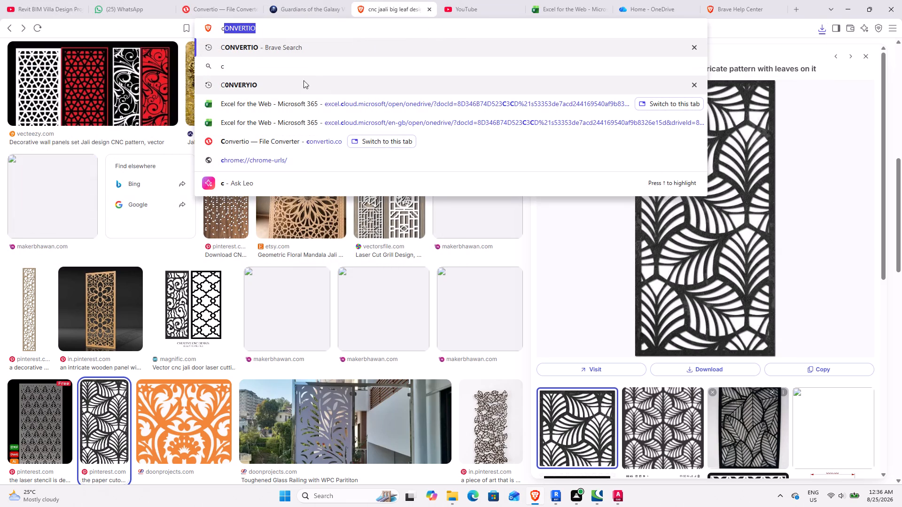
{"action": "left_click", "coordinate": [304, 47]}
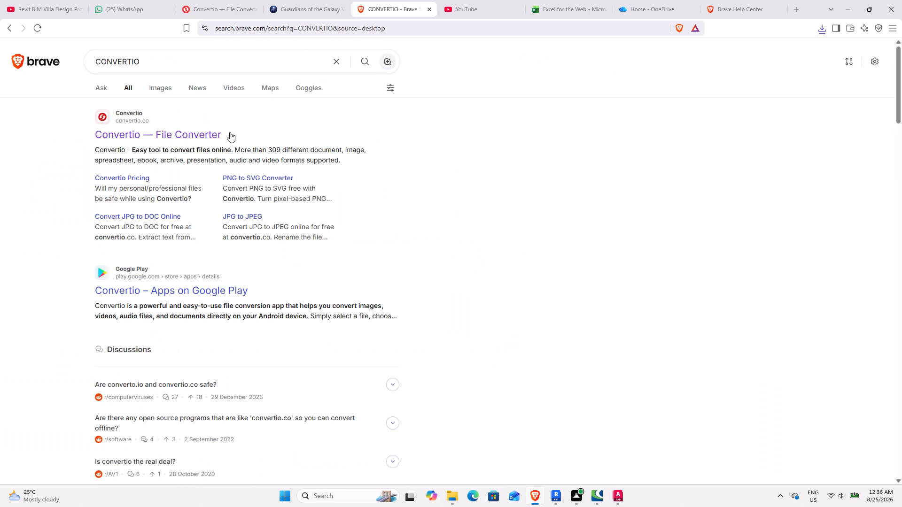
{"action": "left_click", "coordinate": [218, 151]}
{"action": "left_click", "coordinate": [213, 144]}
{"action": "left_click", "coordinate": [206, 134]}
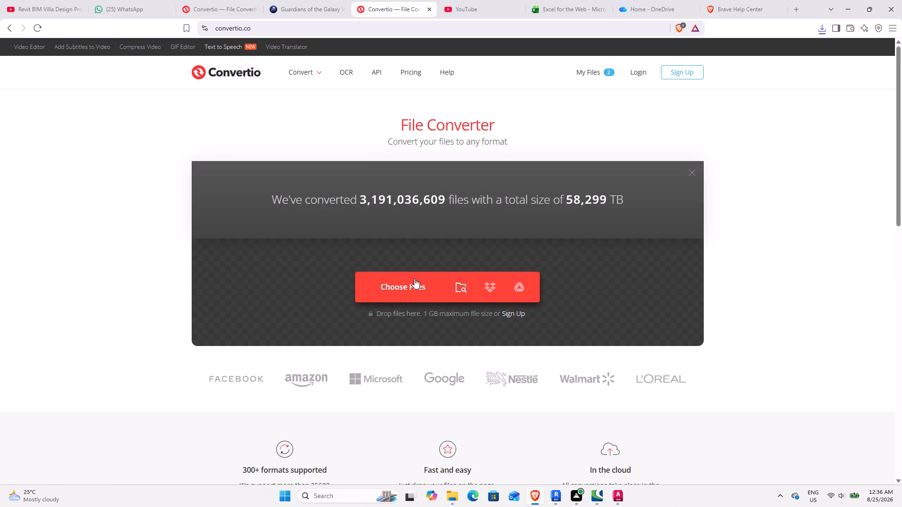
{"action": "left_click", "coordinate": [414, 278]}
{"action": "left_click", "coordinate": [110, 102]}
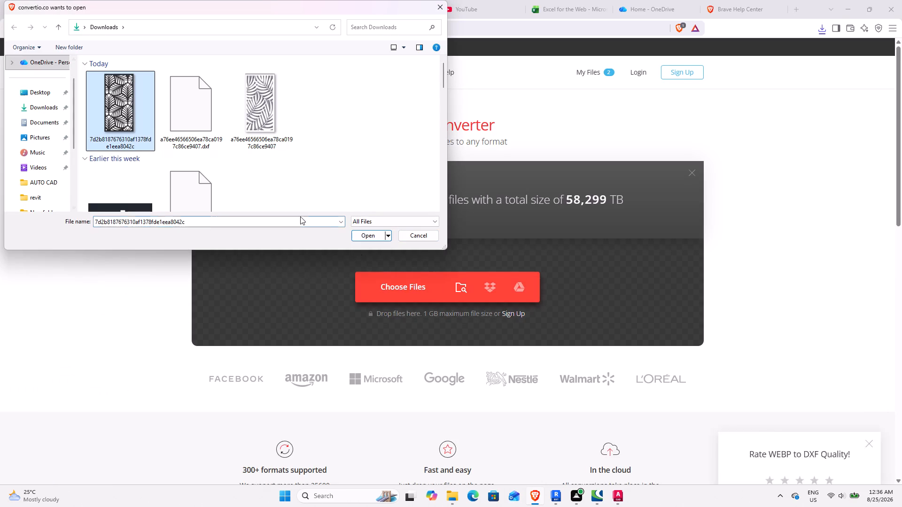
{"action": "left_click", "coordinate": [372, 238]}
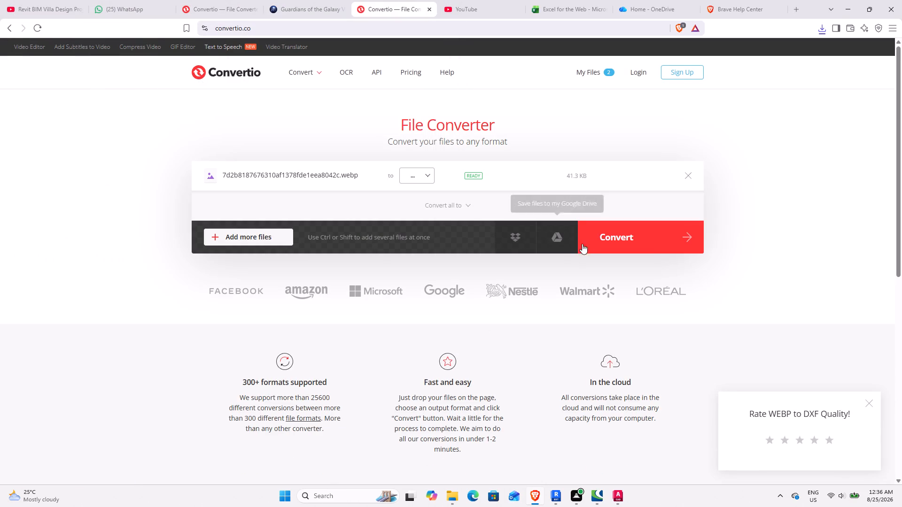
{"action": "left_click", "coordinate": [424, 171]}
{"action": "left_click", "coordinate": [435, 316]}
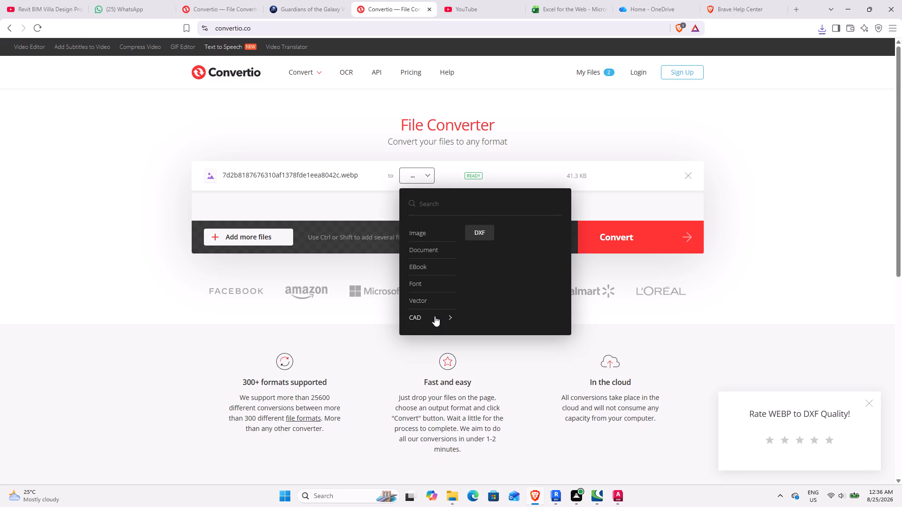
{"action": "left_click", "coordinate": [428, 324]}
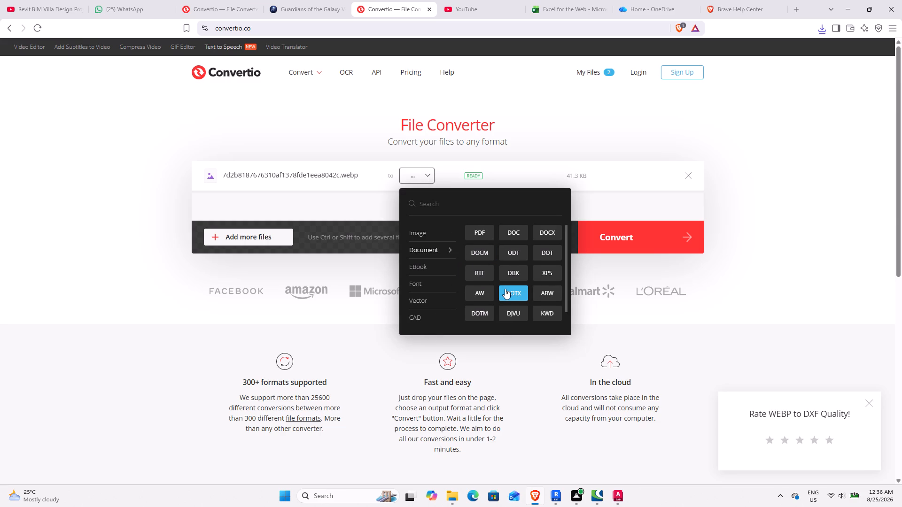
{"action": "scroll", "coordinate": [505, 289], "scroll_direction": "down", "scroll_amount": 6}
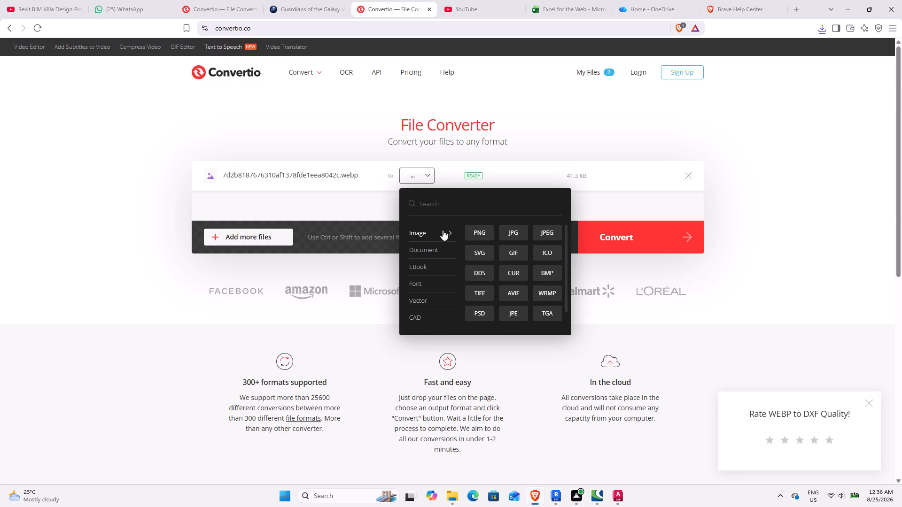
{"action": "scroll", "coordinate": [504, 248], "scroll_direction": "down", "scroll_amount": 6}
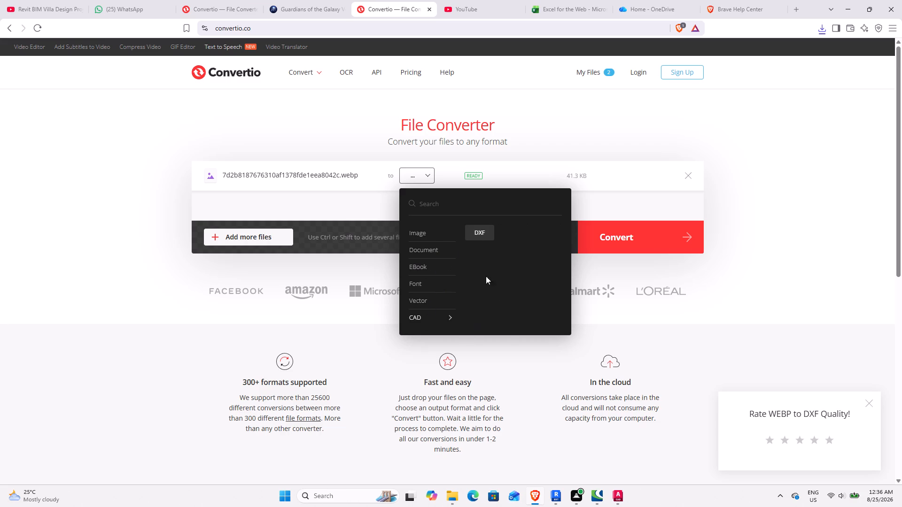
{"action": "left_click", "coordinate": [487, 227]}
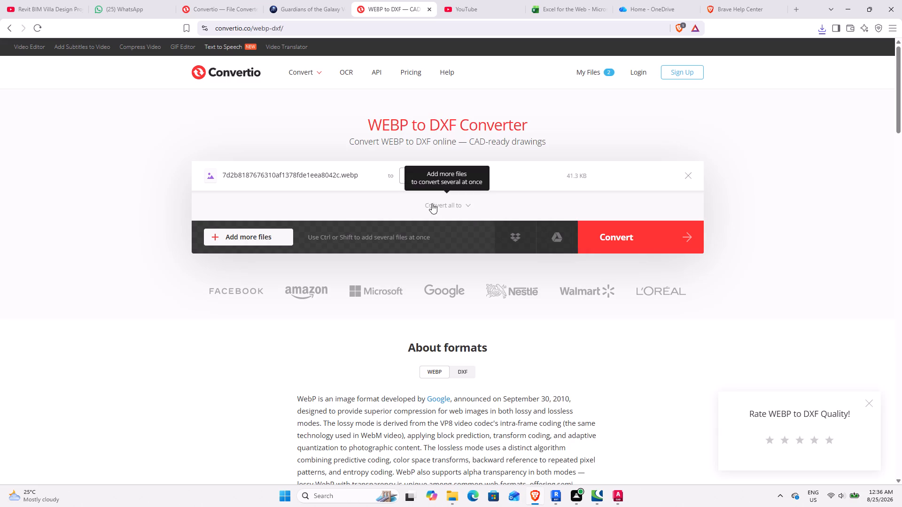
{"action": "left_click", "coordinate": [625, 234]}
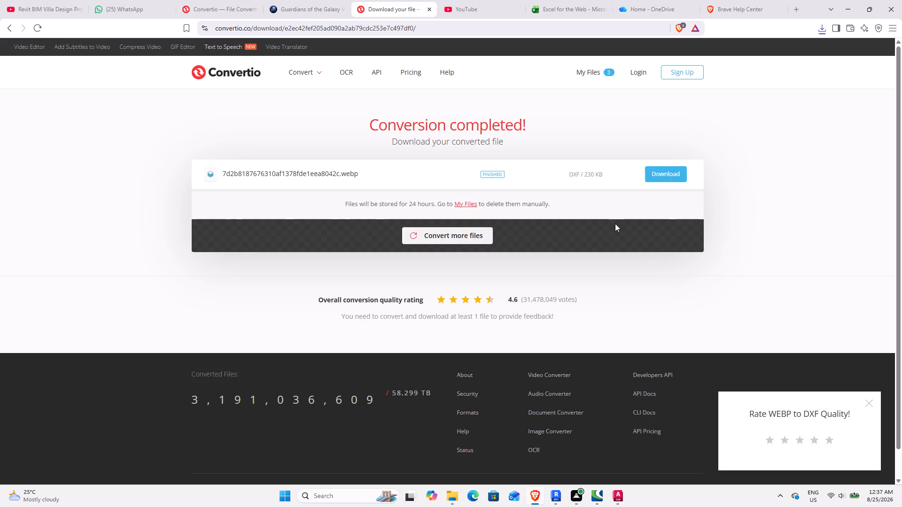
{"action": "left_click", "coordinate": [650, 172]}
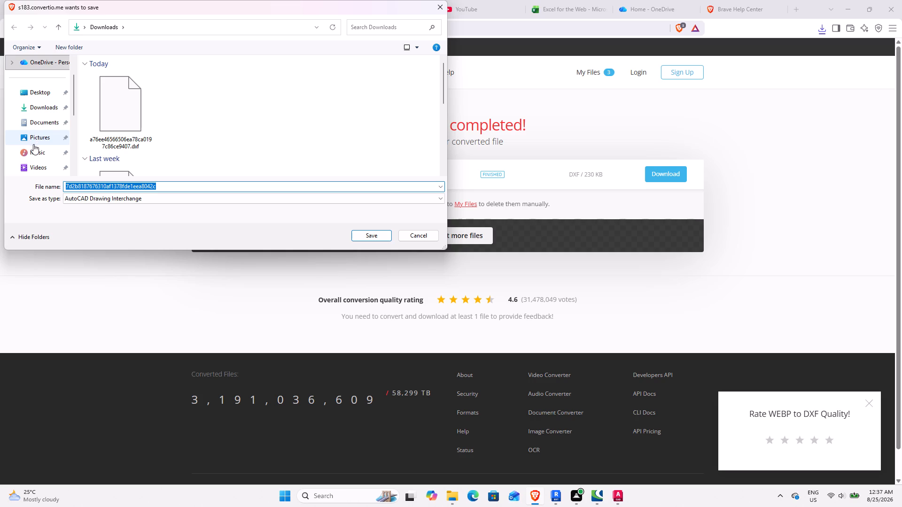
{"action": "left_click", "coordinate": [44, 110]}
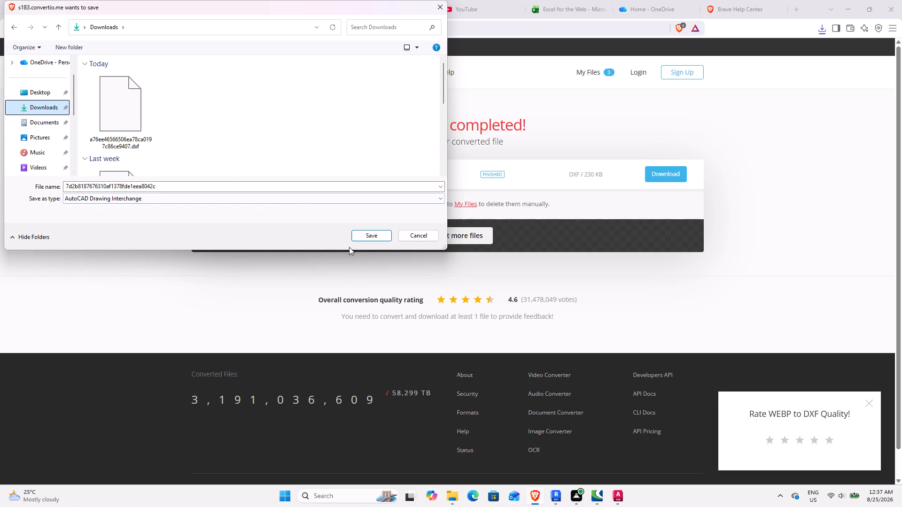
{"action": "double_click", "coordinate": [42, 111]}
{"action": "double_click", "coordinate": [50, 104]}
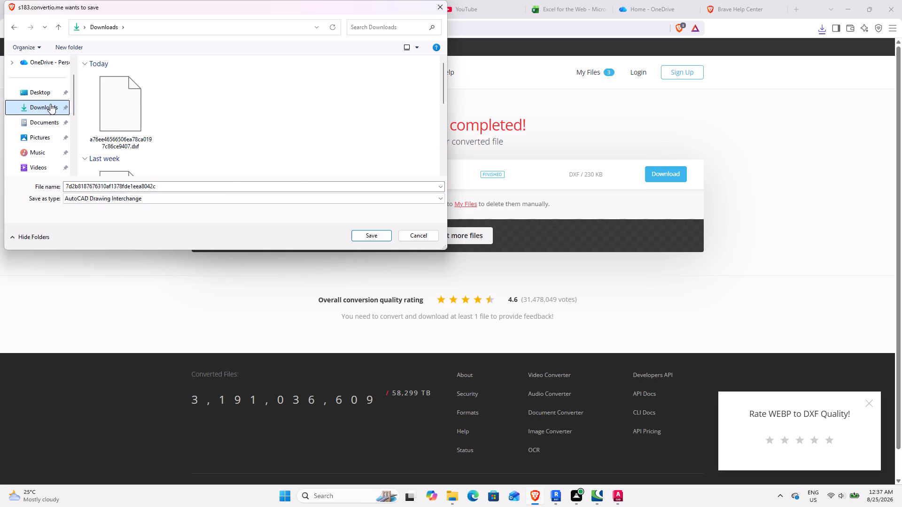
{"action": "left_click", "coordinate": [372, 236]}
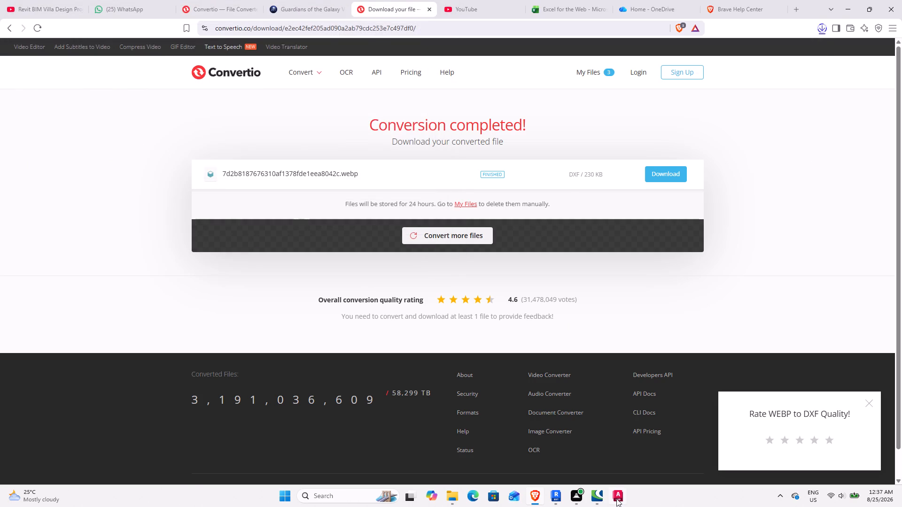
{"action": "left_click", "coordinate": [616, 499]}
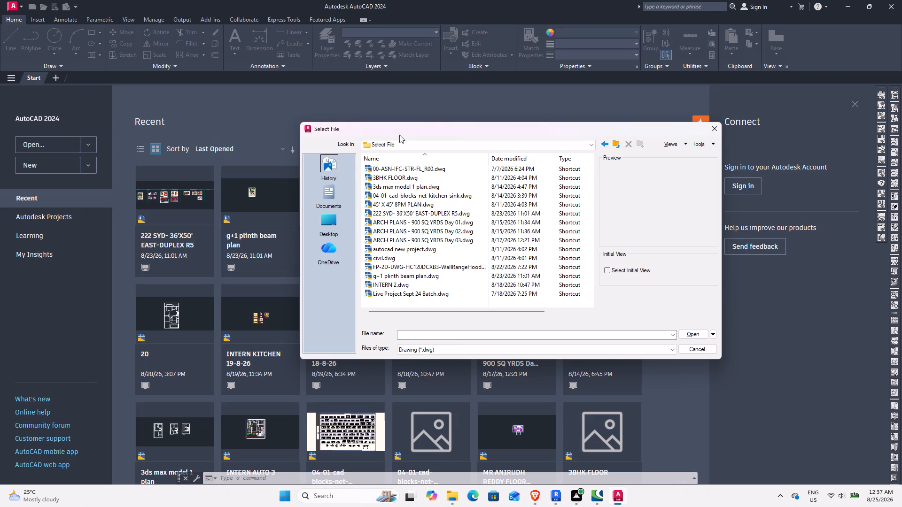
{"action": "left_click", "coordinate": [714, 128]}
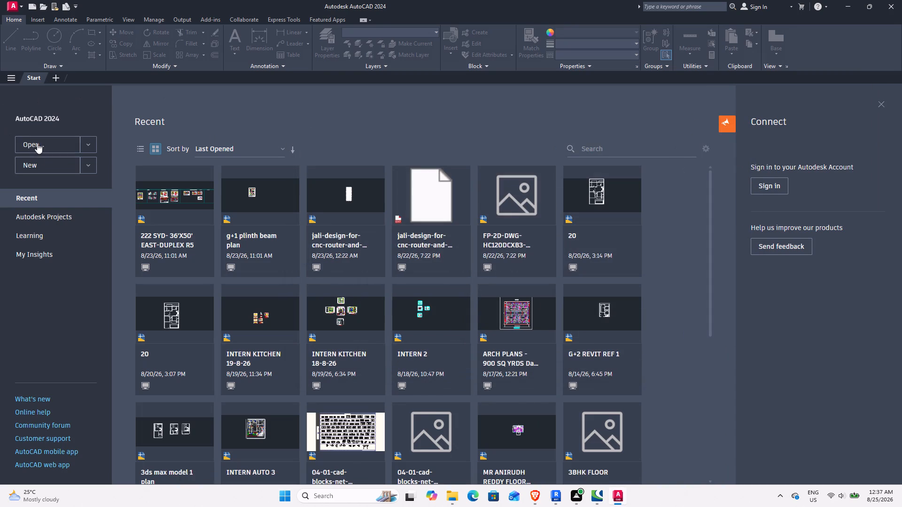
{"action": "left_click", "coordinate": [37, 143]}
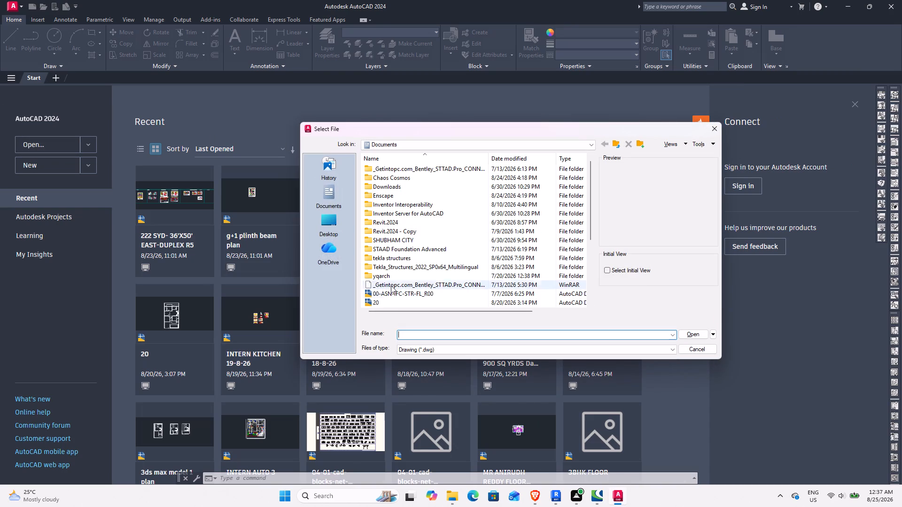
{"action": "left_click", "coordinate": [328, 226]}
{"action": "double_click", "coordinate": [425, 204]}
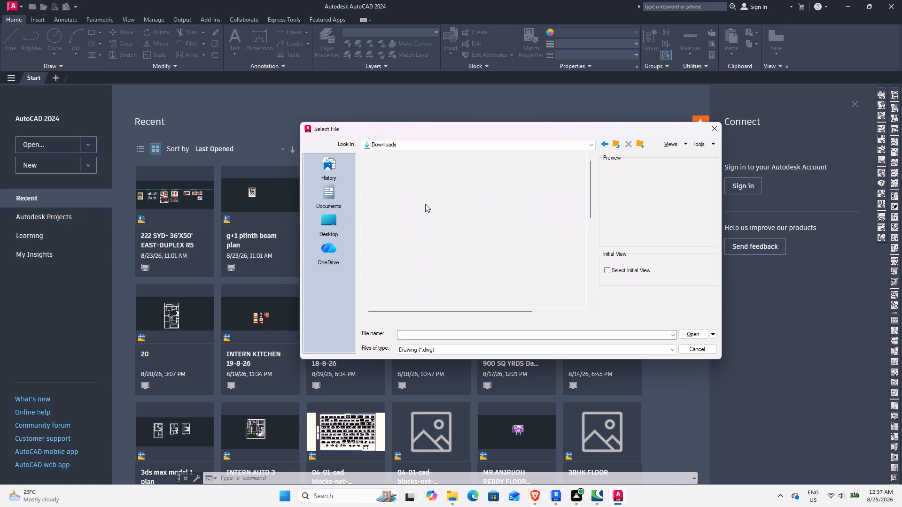
{"action": "scroll", "coordinate": [427, 195], "scroll_direction": "up", "scroll_amount": 2}
{"action": "scroll", "coordinate": [427, 195], "scroll_direction": "down", "scroll_amount": 3}
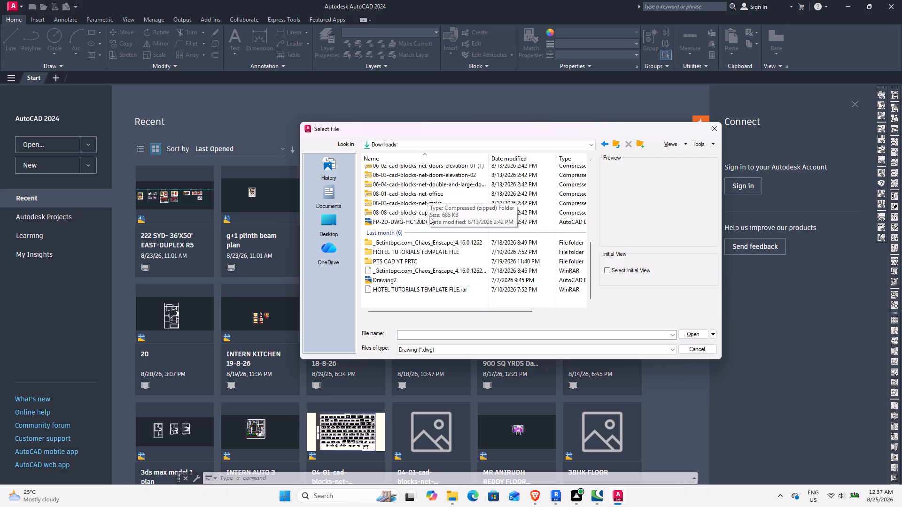
{"action": "scroll", "coordinate": [430, 216], "scroll_direction": "up", "scroll_amount": 1}
{"action": "scroll", "coordinate": [430, 216], "scroll_direction": "down", "scroll_amount": 1}
{"action": "left_click", "coordinate": [477, 352]}
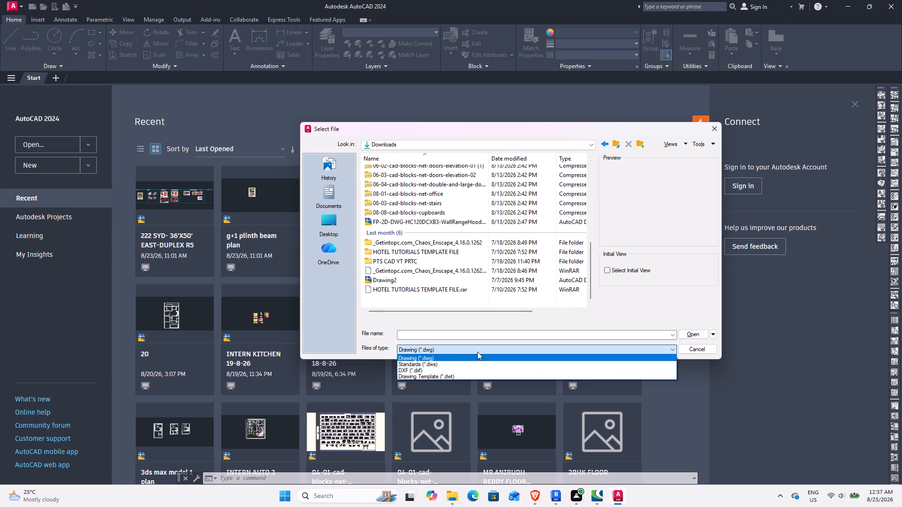
{"action": "left_click", "coordinate": [437, 373]}
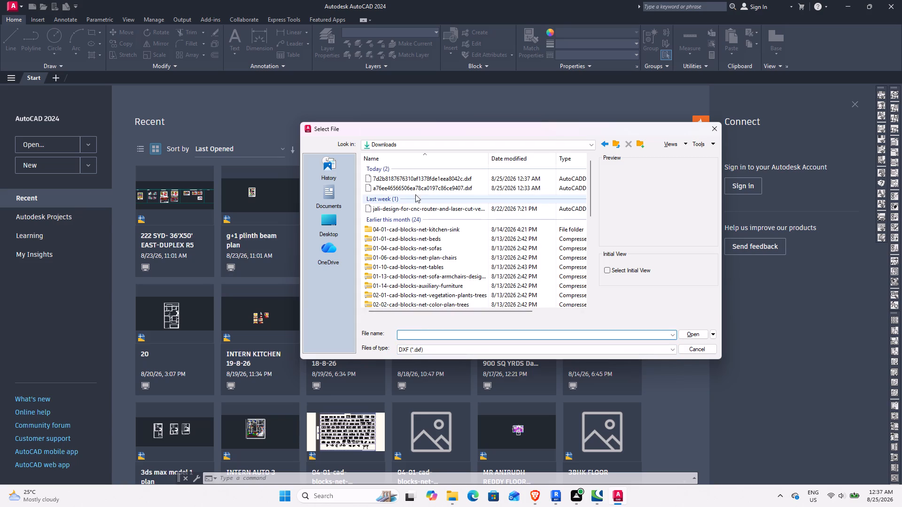
{"action": "left_click", "coordinate": [450, 181]}
{"action": "left_click", "coordinate": [692, 337]}
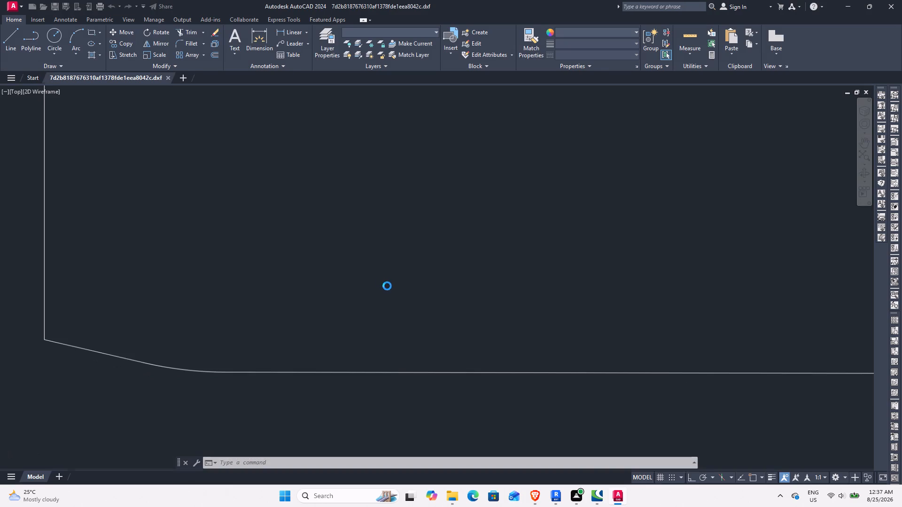
Examine the imported leaf-pattern linework, from the whole panel down to the individual leaf cutouts and border.
{"action": "scroll", "coordinate": [373, 260], "scroll_direction": "down", "scroll_amount": 13}
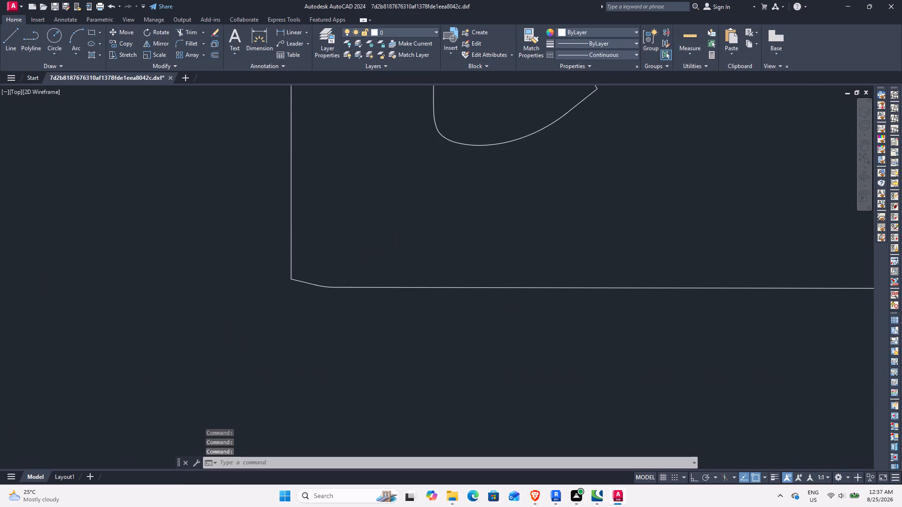
{"action": "scroll", "coordinate": [415, 237], "scroll_direction": "down", "scroll_amount": 3}
{"action": "scroll", "coordinate": [488, 208], "scroll_direction": "down", "scroll_amount": 3}
{"action": "middle_click_drag", "start_coordinate": [535, 196], "coordinate": [505, 299]}
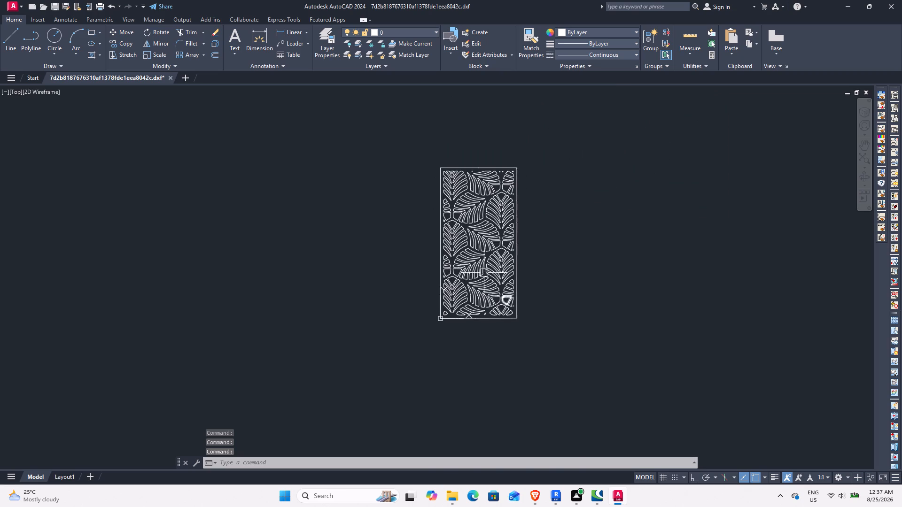
{"action": "scroll", "coordinate": [474, 204], "scroll_direction": "up", "scroll_amount": 4}
{"action": "scroll", "coordinate": [474, 204], "scroll_direction": "down", "scroll_amount": 3}
{"action": "scroll", "coordinate": [475, 223], "scroll_direction": "up", "scroll_amount": 3}
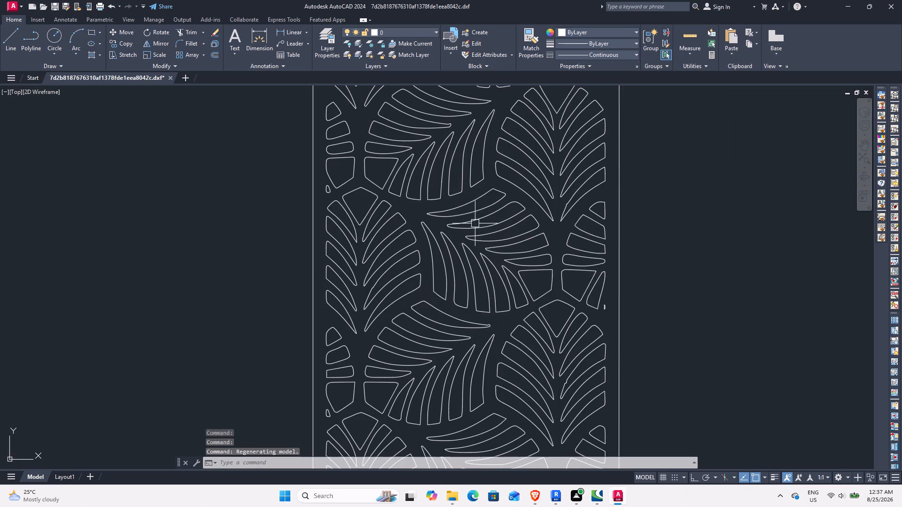
{"action": "scroll", "coordinate": [475, 223], "scroll_direction": "up", "scroll_amount": 3}
{"action": "scroll", "coordinate": [475, 223], "scroll_direction": "down", "scroll_amount": 2}
{"action": "scroll", "coordinate": [614, 309], "scroll_direction": "up", "scroll_amount": 3}
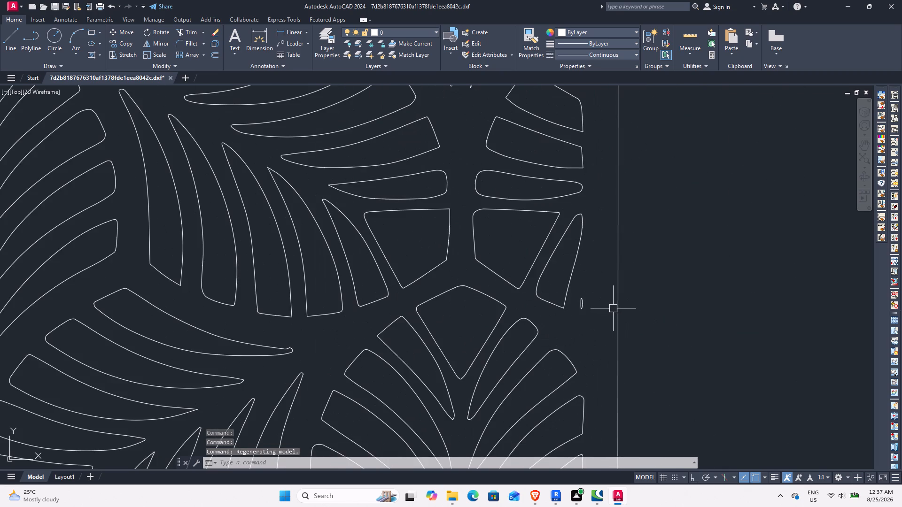
{"action": "scroll", "coordinate": [613, 308], "scroll_direction": "down", "scroll_amount": 6}
{"action": "middle_click_drag", "start_coordinate": [614, 309], "coordinate": [569, 279]}
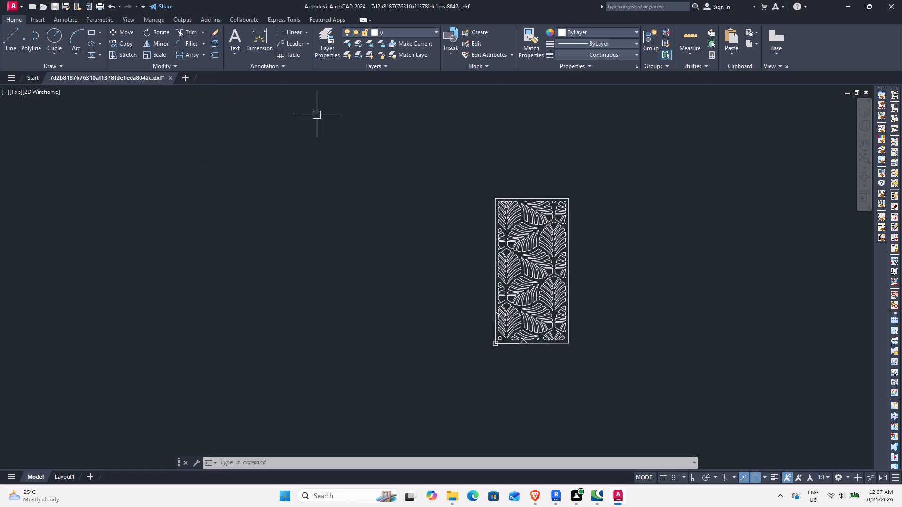
Switch the workspace to 3D Basics and dismiss the Activity Insights palette.
{"action": "left_click", "coordinate": [844, 477]}
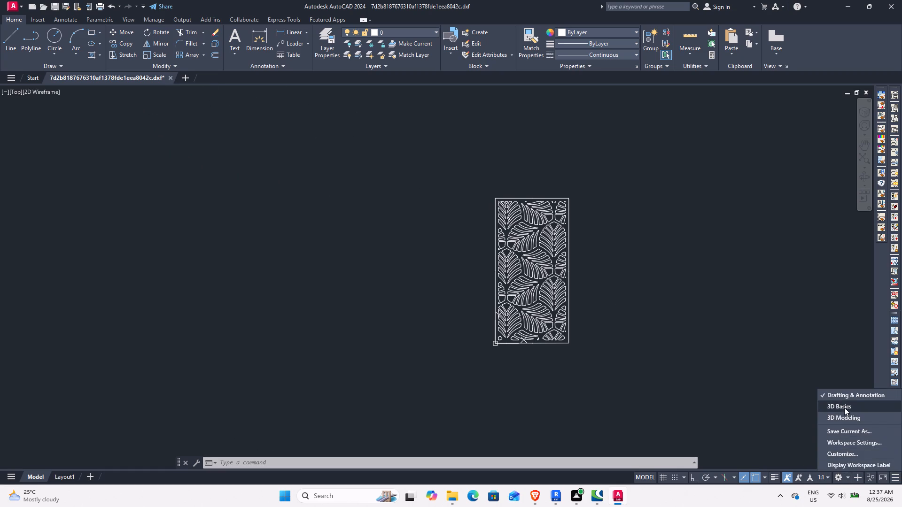
{"action": "left_click", "coordinate": [844, 407]}
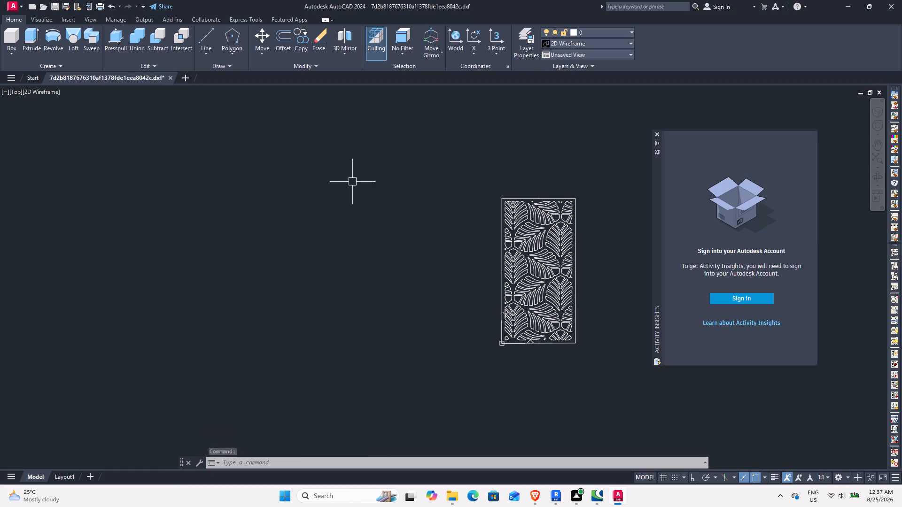
{"action": "left_click", "coordinate": [660, 135]}
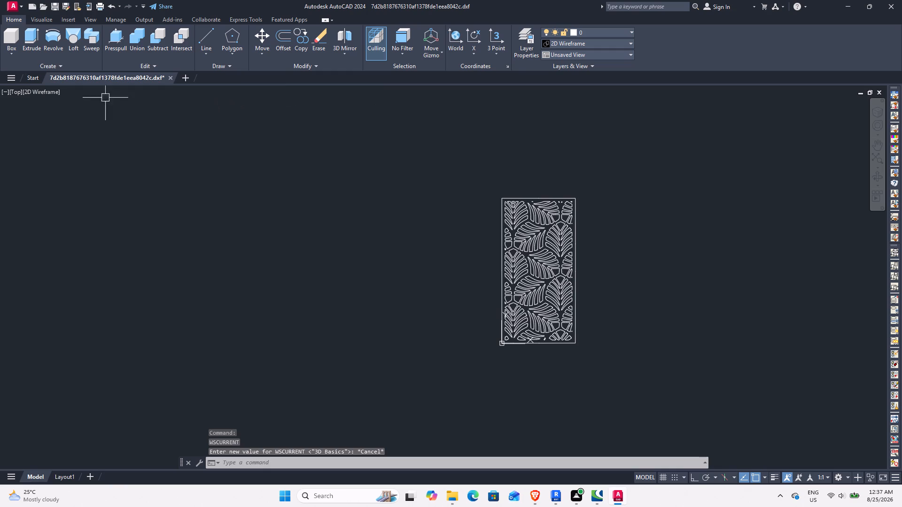
Extrude the entire leaf-pattern panel, including its border, to a height of 50.
{"action": "left_click_drag", "start_coordinate": [454, 168], "coordinate": [586, 300]}
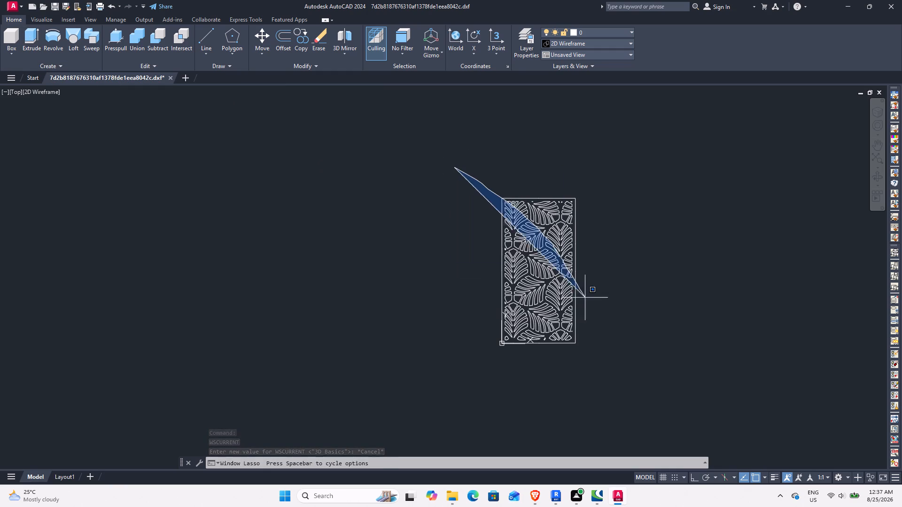
{"action": "left_click_drag", "start_coordinate": [586, 300], "coordinate": [608, 352]}
{"action": "left_click", "coordinate": [588, 379]}
{"action": "left_click", "coordinate": [466, 162]}
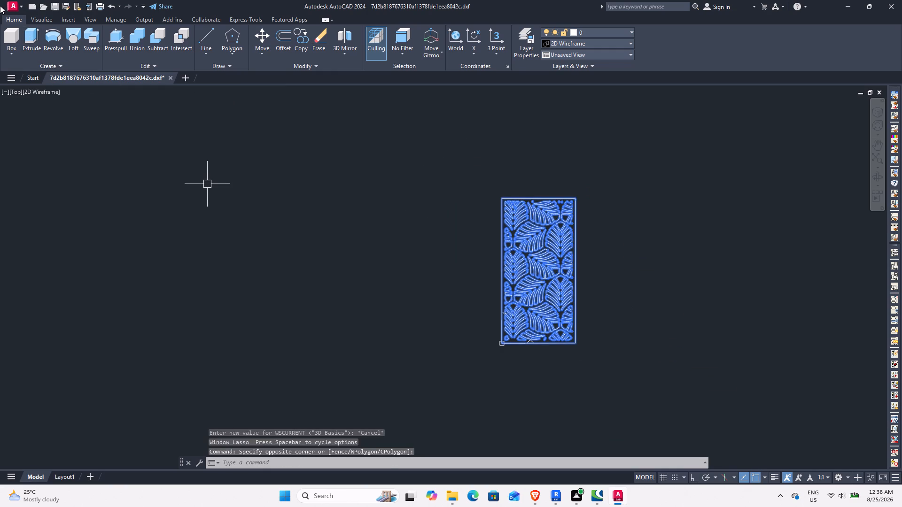
{"action": "left_click", "coordinate": [37, 38]}
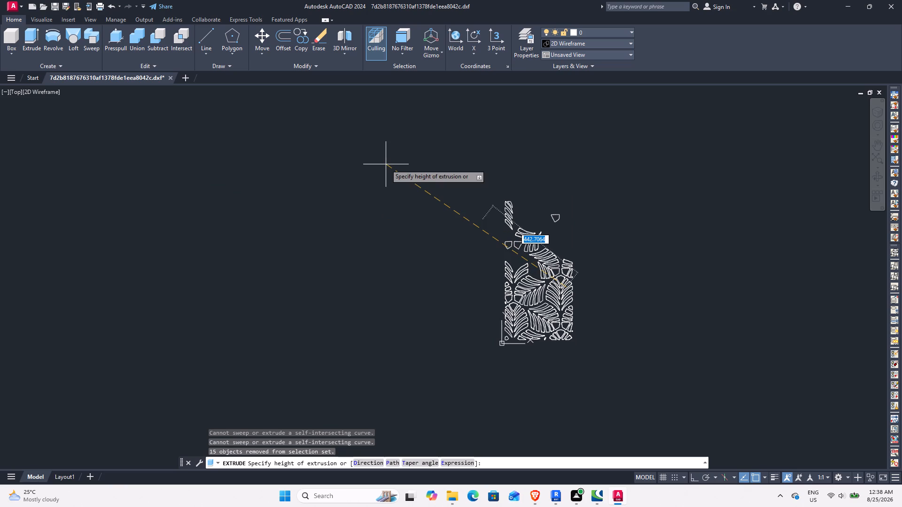
{"action": "type", "text": "50"}
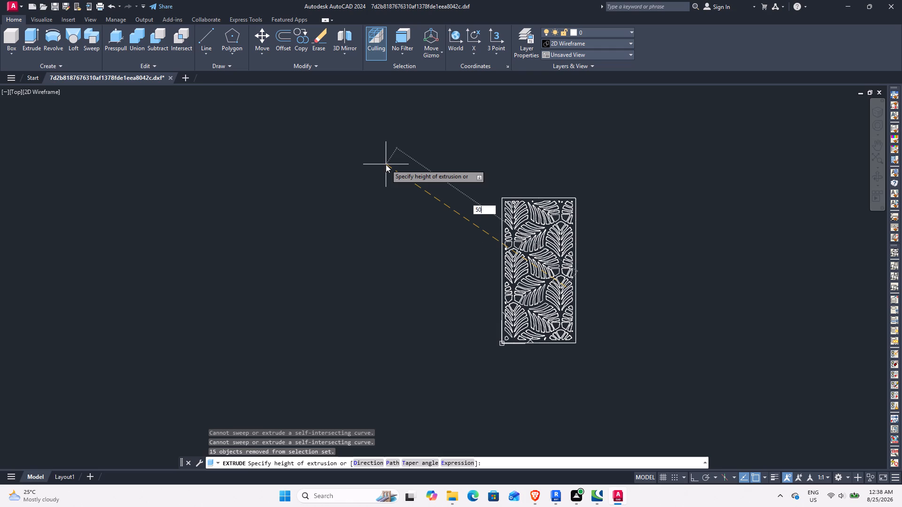
{"action": "key", "text": "Return"}
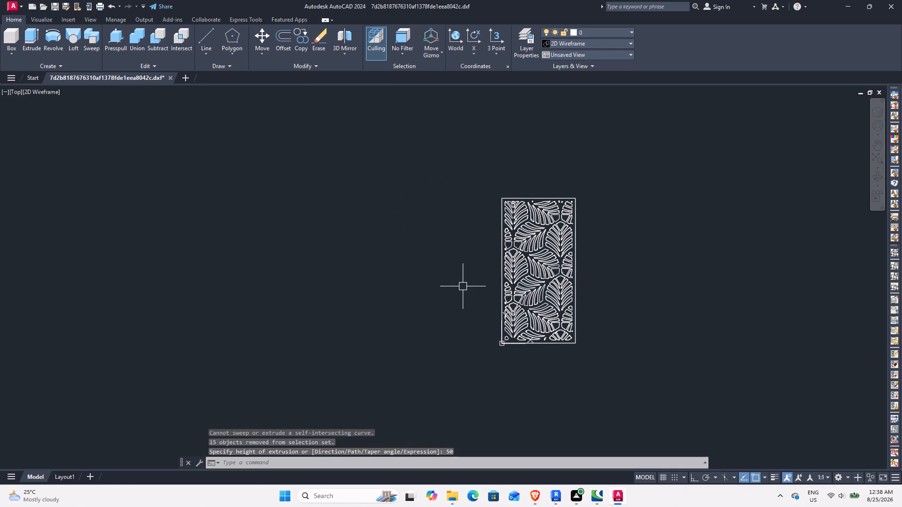
Examine the extruded leaf panel in 3D from several angles.
{"action": "middle_click_drag", "start_coordinate": [459, 286], "coordinate": [488, 261], "text": "shift"}
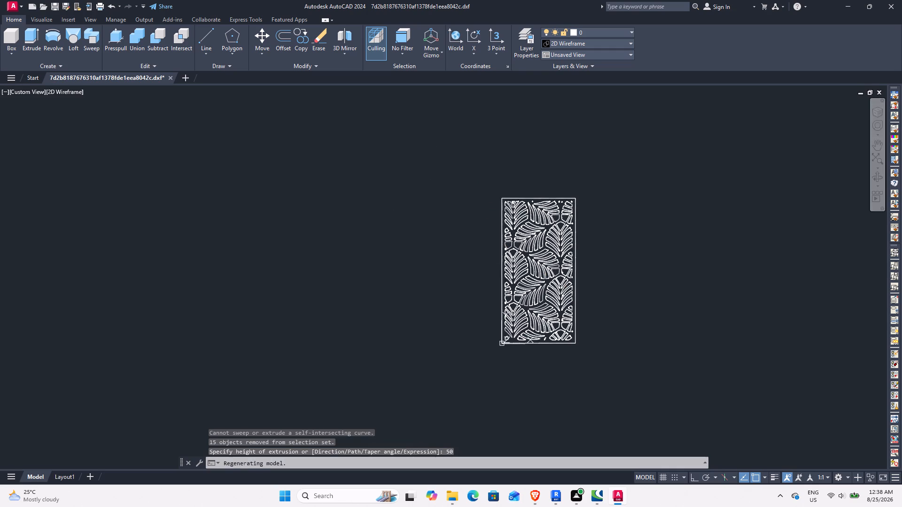
{"action": "middle_click_drag", "start_coordinate": [441, 267], "coordinate": [482, 179], "text": "shift"}
{"action": "scroll", "coordinate": [540, 256], "scroll_direction": "up", "scroll_amount": 2}
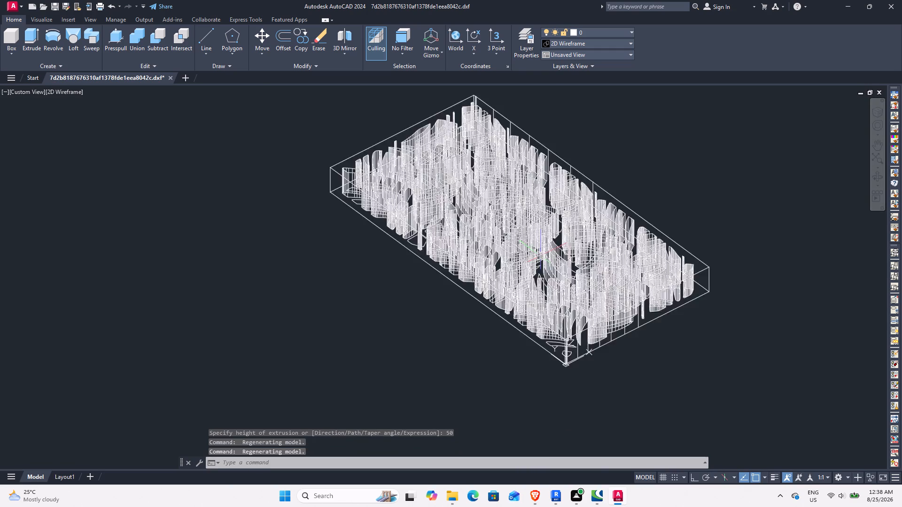
{"action": "scroll", "coordinate": [540, 256], "scroll_direction": "up", "scroll_amount": 1}
{"action": "scroll", "coordinate": [458, 277], "scroll_direction": "down", "scroll_amount": 3}
{"action": "middle_click_drag", "start_coordinate": [455, 269], "coordinate": [403, 336], "text": "shift"}
{"action": "middle_click_drag", "start_coordinate": [420, 334], "coordinate": [439, 348], "text": "shift"}
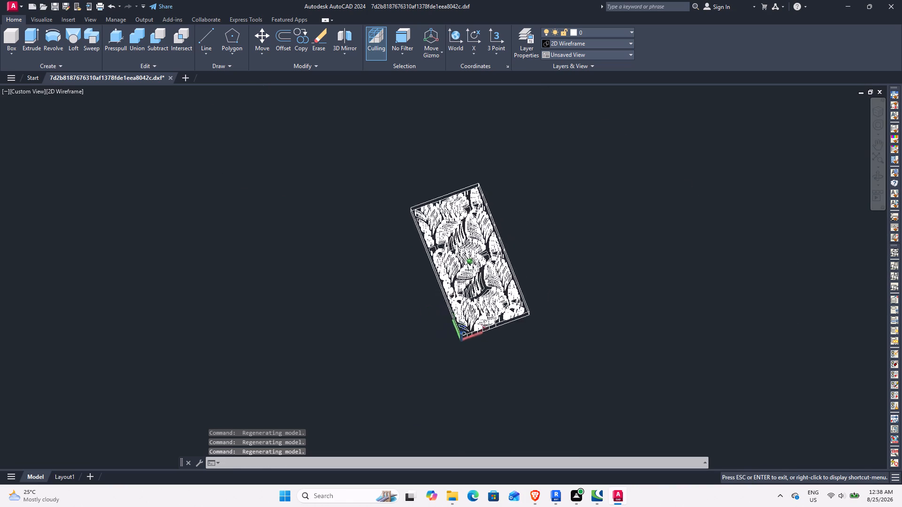
{"action": "middle_click_drag", "start_coordinate": [439, 348], "coordinate": [428, 388], "text": "shift"}
Save the drawing in Downloads as "jaali leaf" in AutoCAD 2018 DWG format.
{"action": "key", "text": "ctrl+s"}
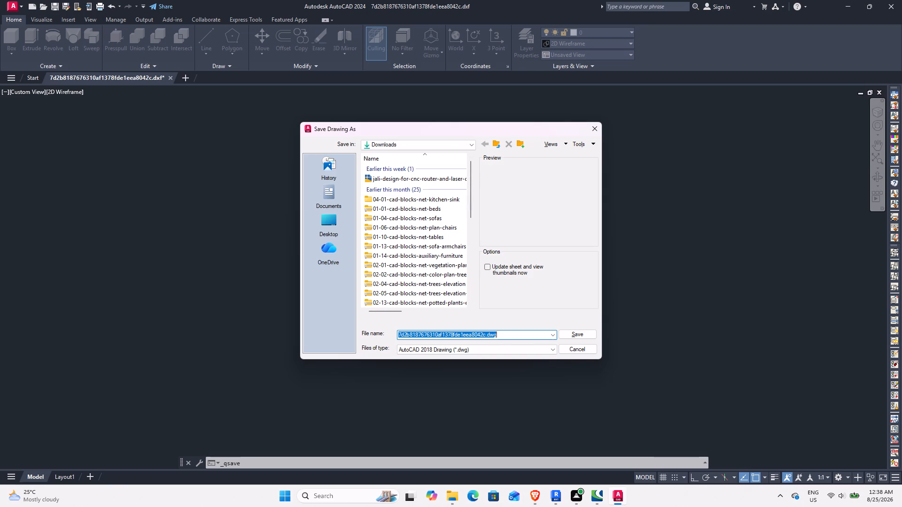
{"action": "type", "text": "jaa"}
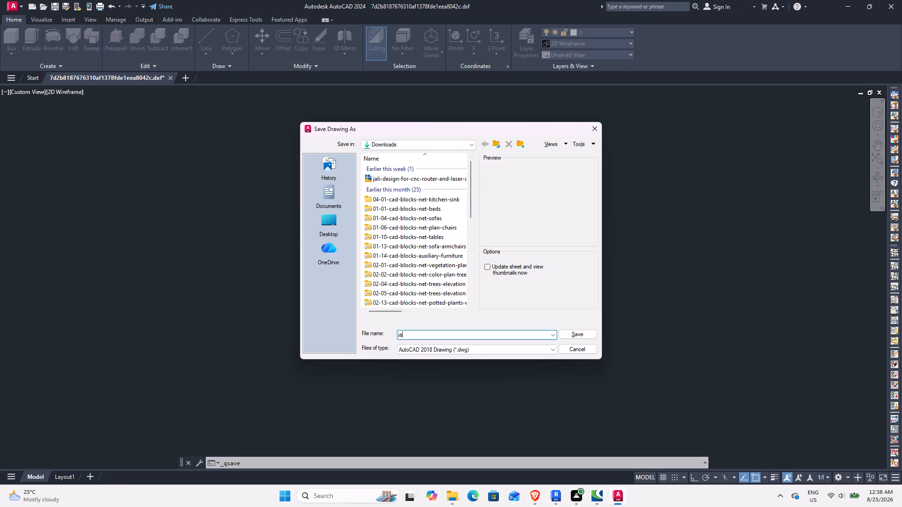
{"action": "type", "text": "li l"}
{"action": "type", "text": "eaf"}
{"action": "left_click", "coordinate": [587, 334]}
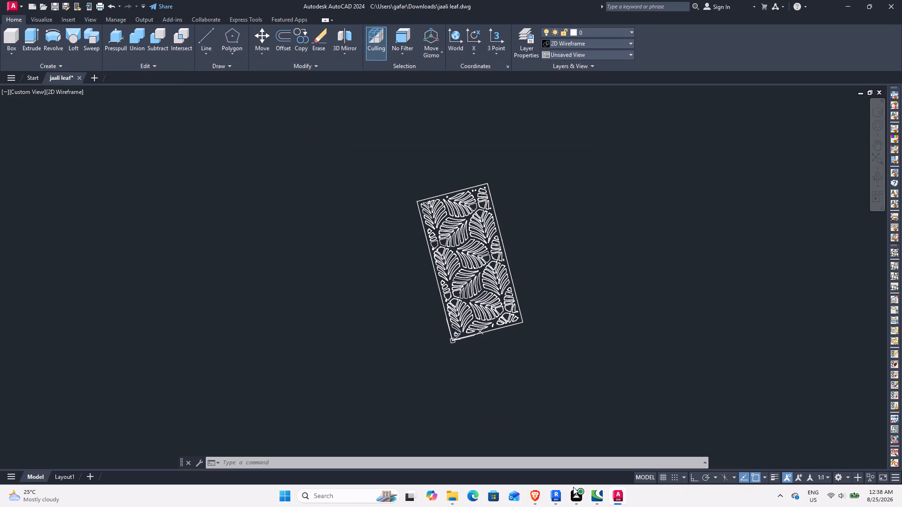
Switch to Revit, save the project when starting a new family, and base the family on the Generic Model template.
{"action": "left_click", "coordinate": [558, 492]}
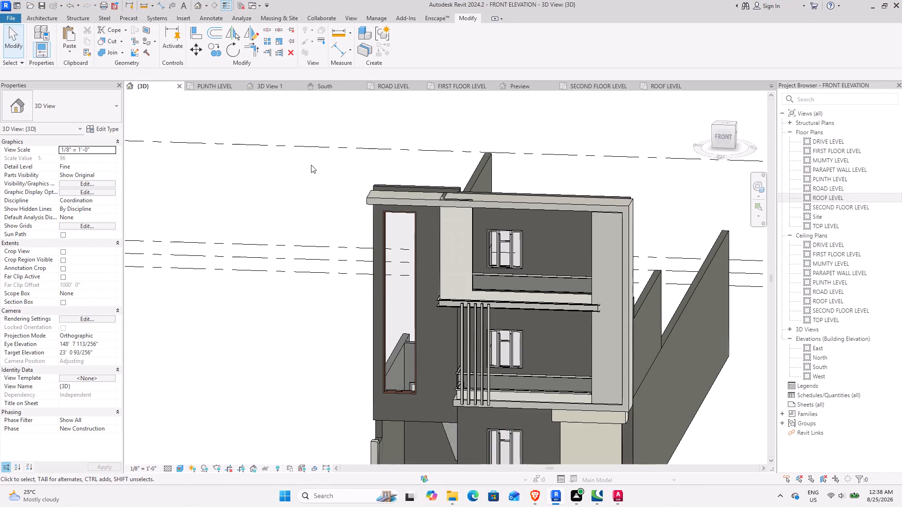
{"action": "scroll", "coordinate": [311, 165], "scroll_direction": "down", "scroll_amount": 2}
{"action": "left_click", "coordinate": [10, 18]}
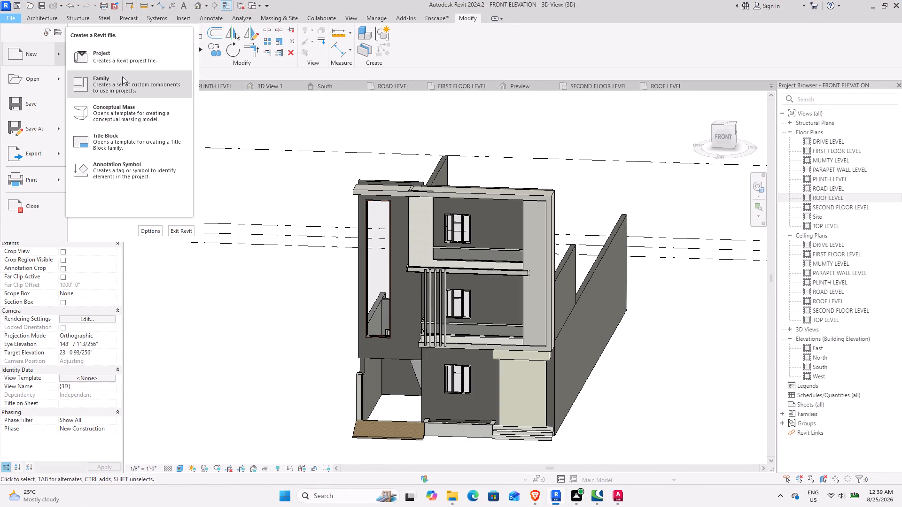
{"action": "left_click", "coordinate": [122, 77]}
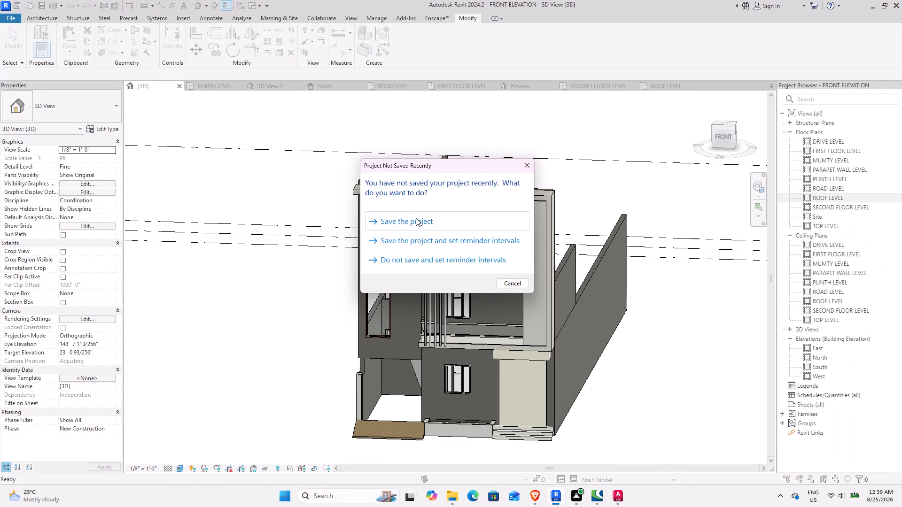
{"action": "left_click", "coordinate": [415, 220]}
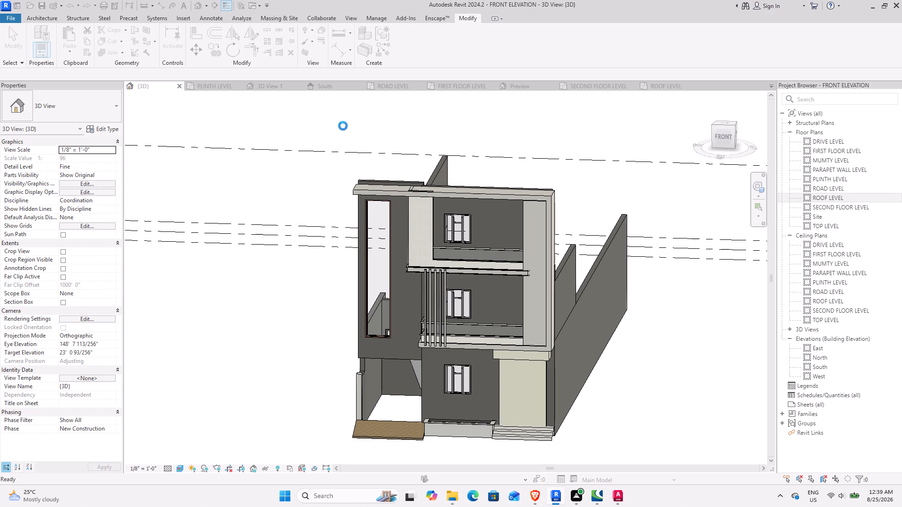
{"action": "scroll", "coordinate": [399, 184], "scroll_direction": "down", "scroll_amount": 2}
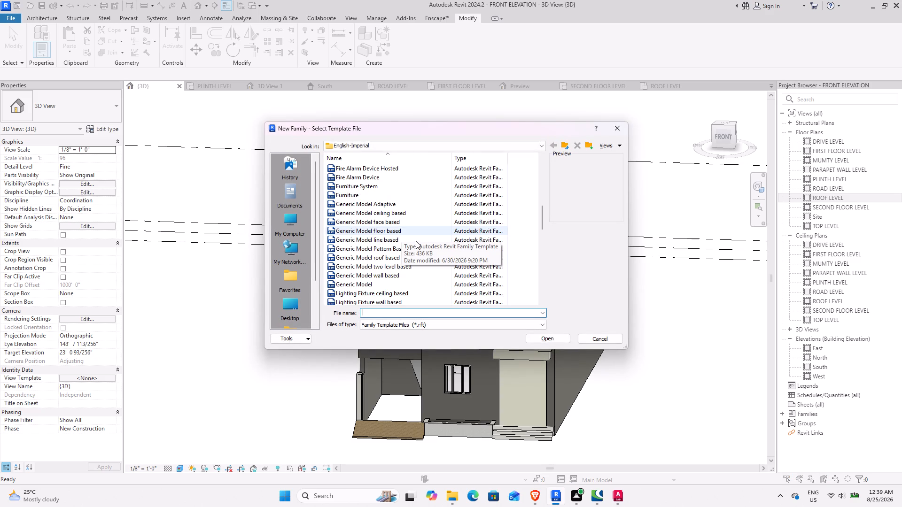
{"action": "left_click", "coordinate": [372, 207]}
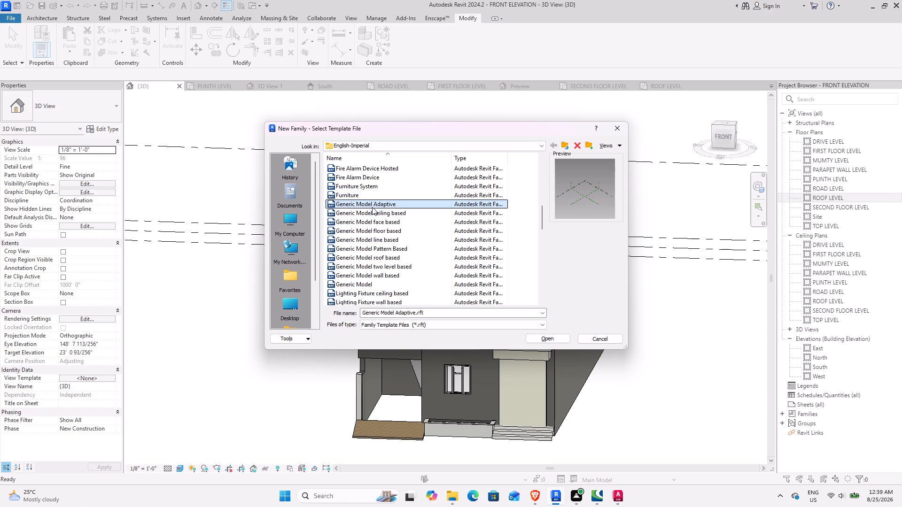
{"action": "key", "text": "g"}
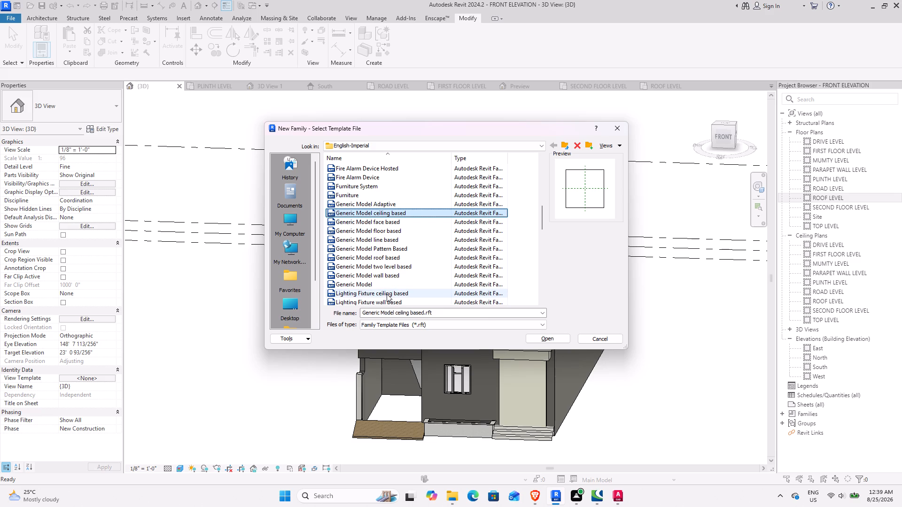
{"action": "left_click", "coordinate": [390, 282]}
{"action": "left_click", "coordinate": [544, 336]}
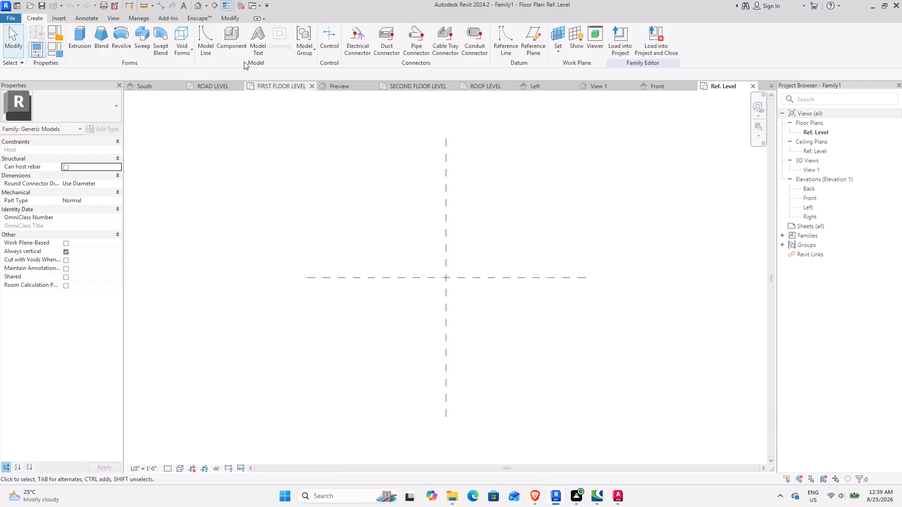
Import the "jaali leaf" DWG from Downloads with Black and White colors and Auto - Center to Center positioning.
{"action": "left_click", "coordinate": [51, 17]}
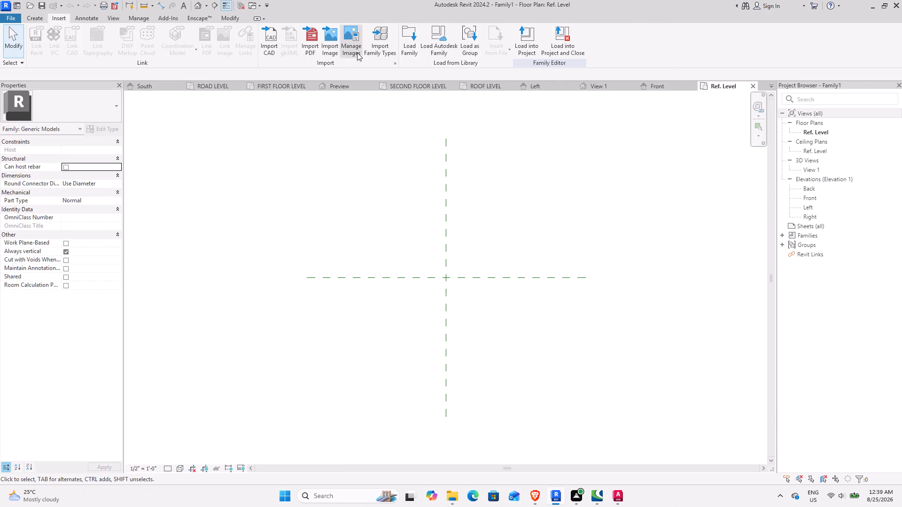
{"action": "left_click", "coordinate": [272, 39]}
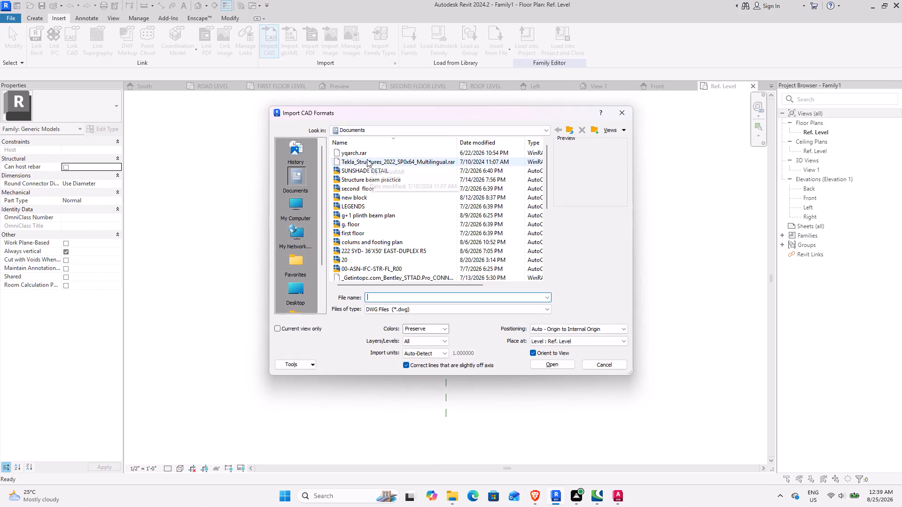
{"action": "scroll", "coordinate": [367, 159], "scroll_direction": "down", "scroll_amount": 3}
{"action": "scroll", "coordinate": [369, 170], "scroll_direction": "up", "scroll_amount": 3}
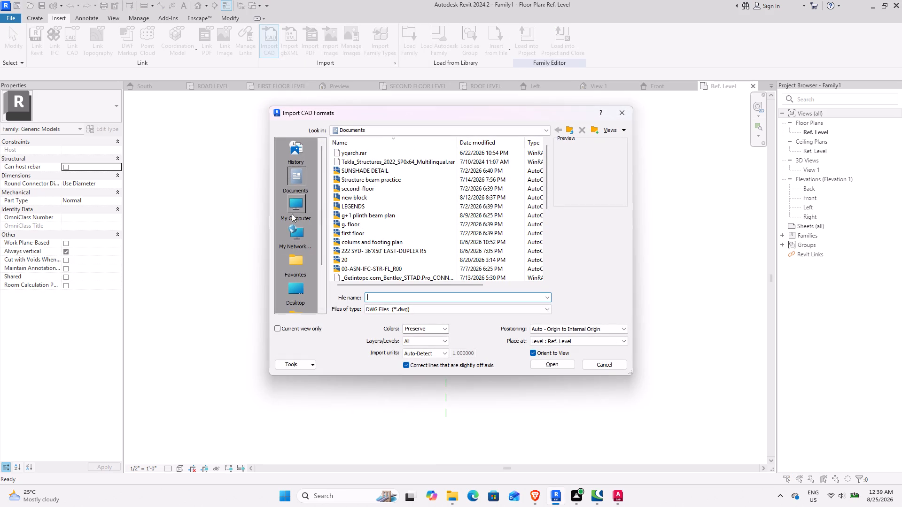
{"action": "left_click", "coordinate": [299, 287]}
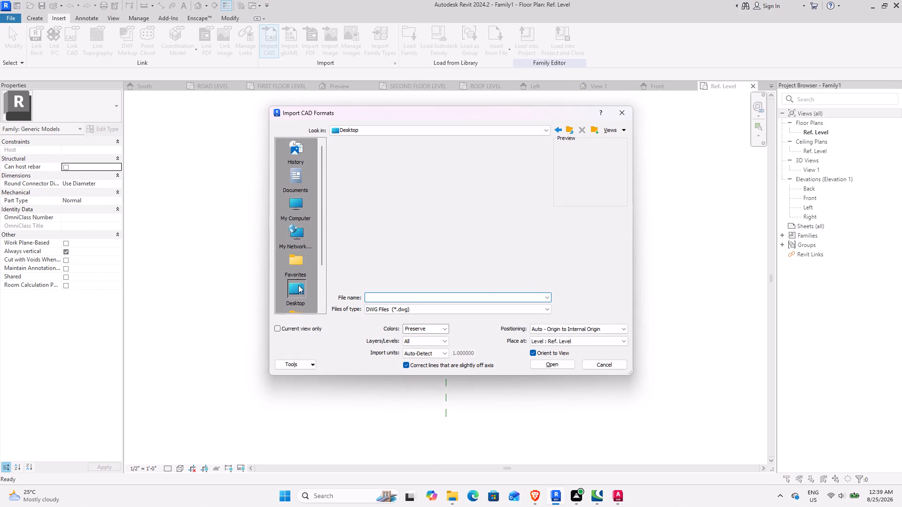
{"action": "double_click", "coordinate": [355, 215]}
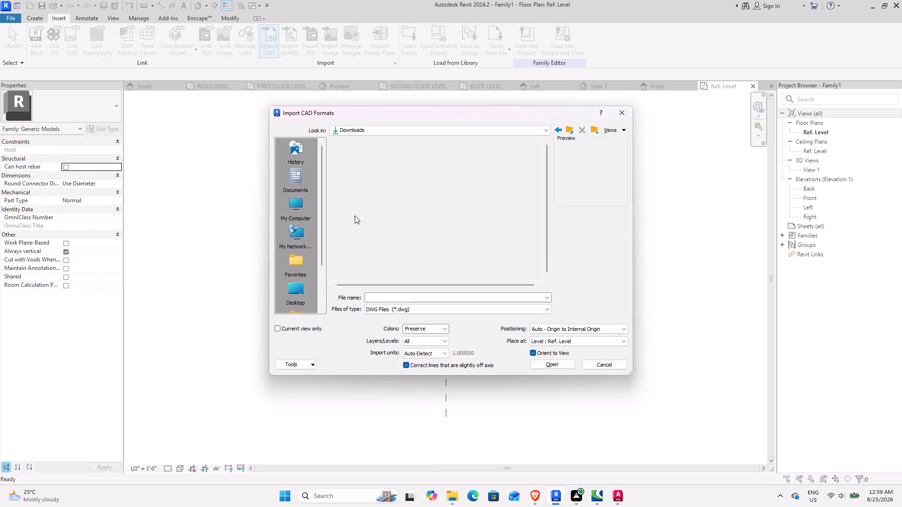
{"action": "left_click", "coordinate": [385, 161]}
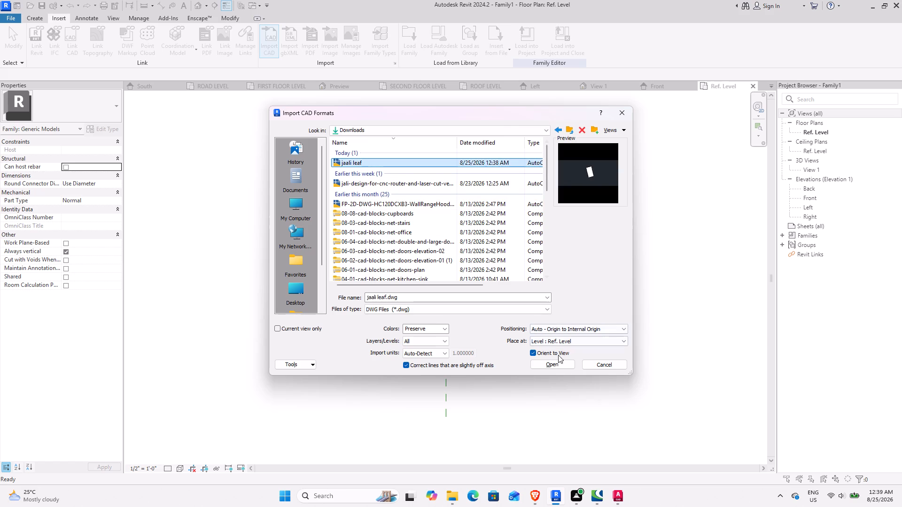
{"action": "left_click", "coordinate": [589, 328]}
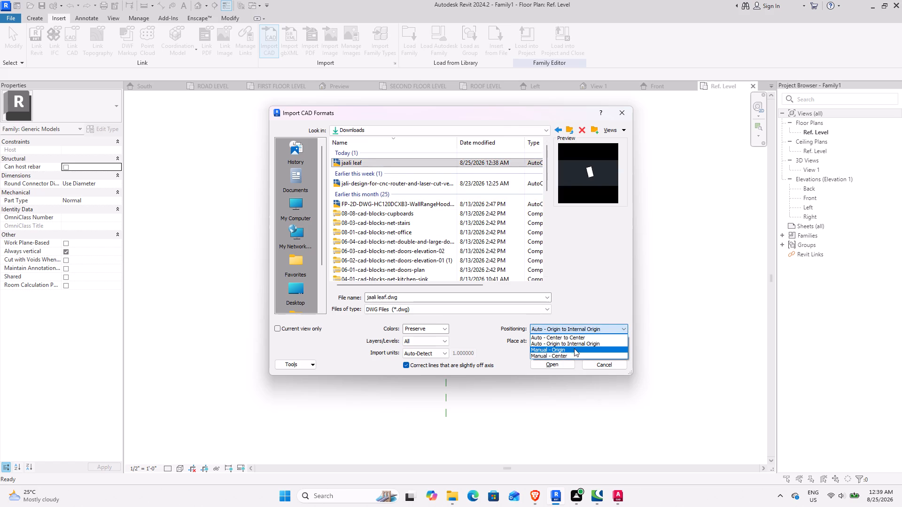
{"action": "left_click", "coordinate": [576, 337]}
{"action": "left_click", "coordinate": [428, 350]}
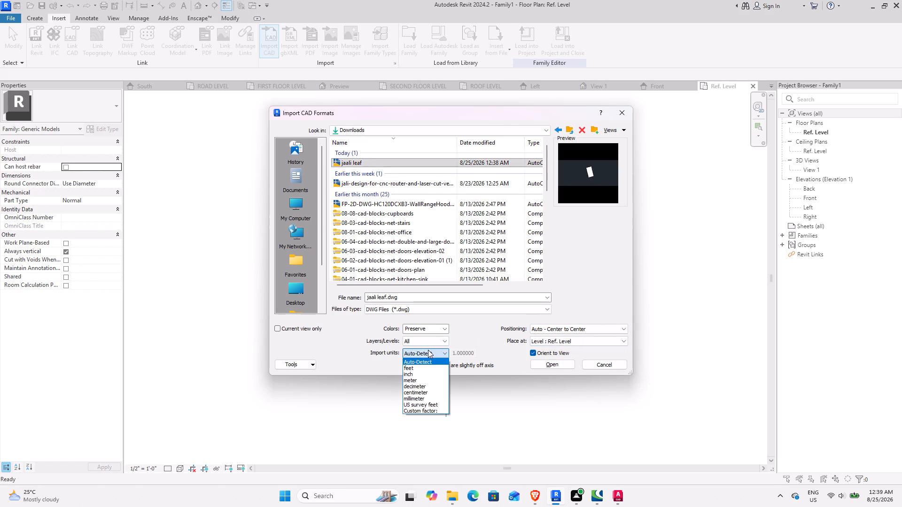
{"action": "left_click", "coordinate": [428, 350]}
{"action": "left_click", "coordinate": [426, 330]}
{"action": "left_click", "coordinate": [445, 328]}
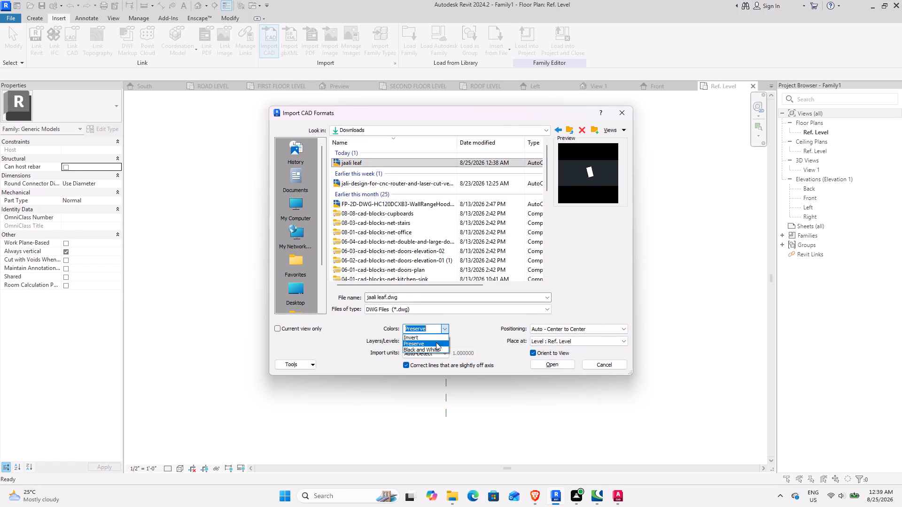
{"action": "left_click", "coordinate": [434, 352]}
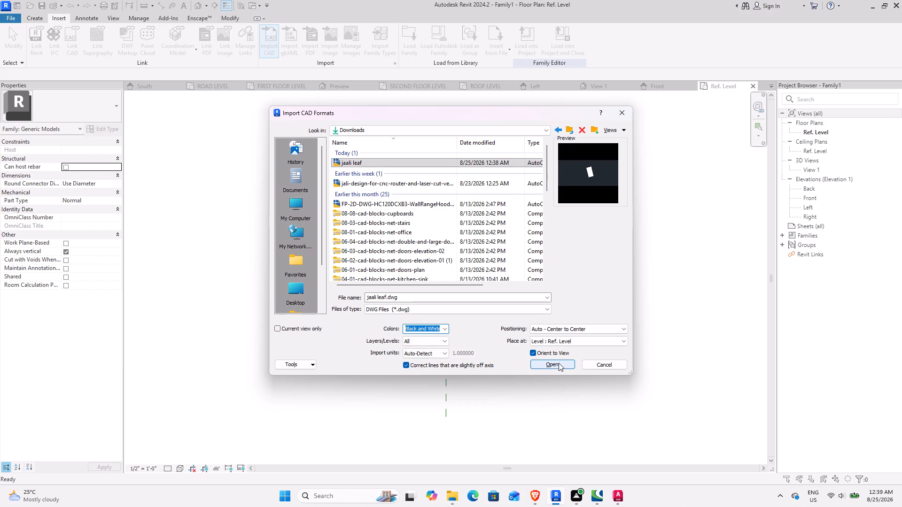
{"action": "left_click", "coordinate": [559, 363]}
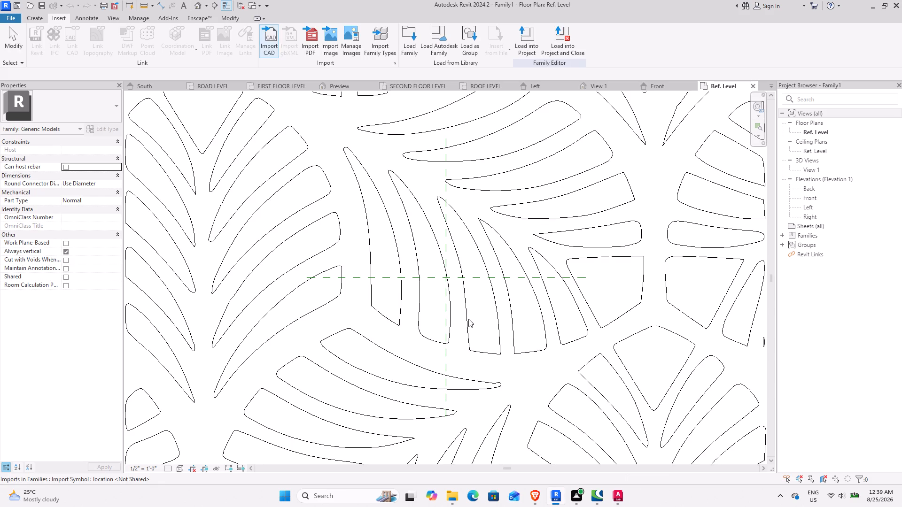
Examine the whole imported leaf panel in the Ref. Level plan.
{"action": "scroll", "coordinate": [402, 283], "scroll_direction": "down", "scroll_amount": 16}
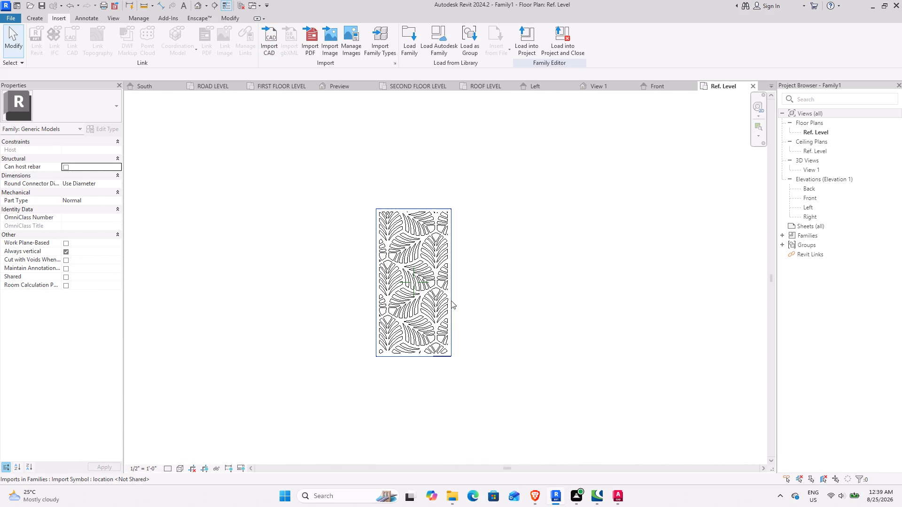
{"action": "scroll", "coordinate": [404, 298], "scroll_direction": "up", "scroll_amount": 3}
{"action": "left_click_drag", "start_coordinate": [321, 137], "coordinate": [459, 350]}
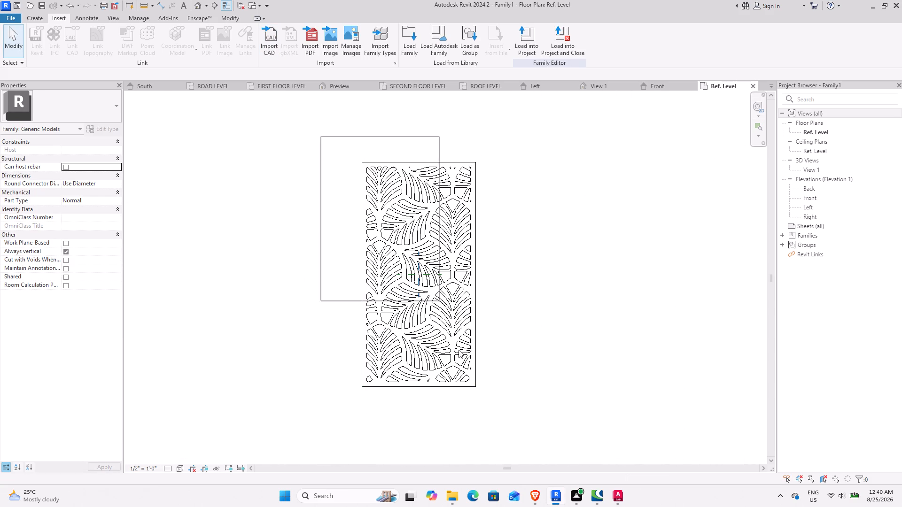
{"action": "left_click_drag", "start_coordinate": [459, 350], "coordinate": [510, 422]}
{"action": "left_click", "coordinate": [565, 353]}
{"action": "middle_click_drag", "start_coordinate": [337, 338], "coordinate": [345, 328], "text": "shift"}
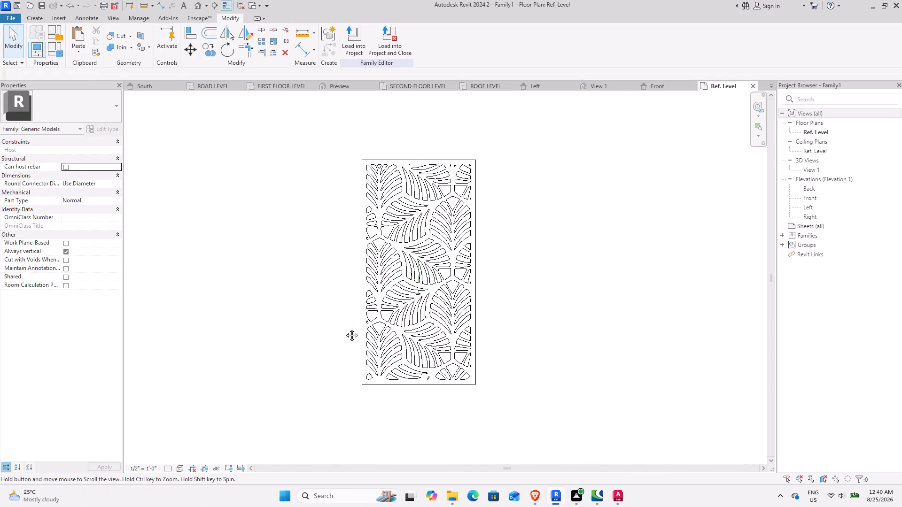
{"action": "middle_click_drag", "start_coordinate": [345, 328], "coordinate": [409, 295], "text": "shift"}
{"action": "middle_click_drag", "start_coordinate": [409, 295], "coordinate": [276, 354]}
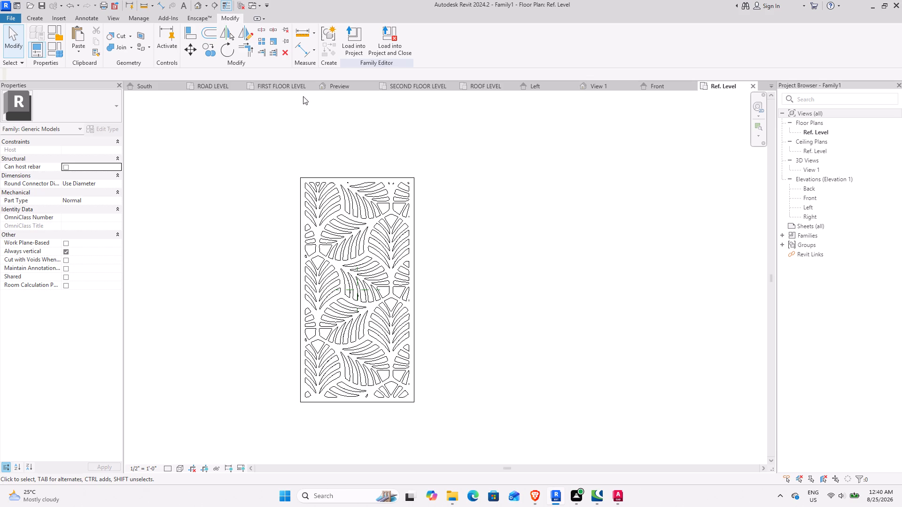
Open the default 3D view and examine the imported leaf panel's thickness and cutouts from several angles.
{"action": "left_click", "coordinate": [200, 7]}
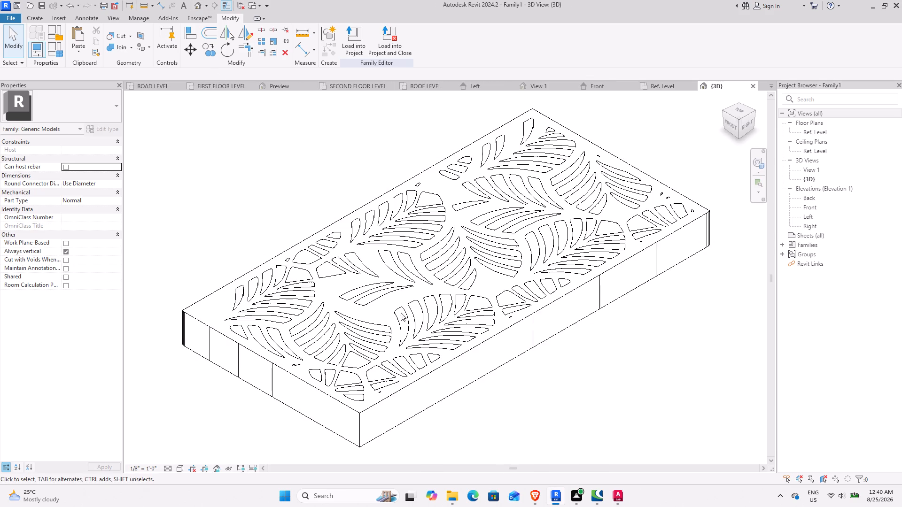
{"action": "middle_click_drag", "start_coordinate": [385, 321], "coordinate": [220, 313], "text": "shift"}
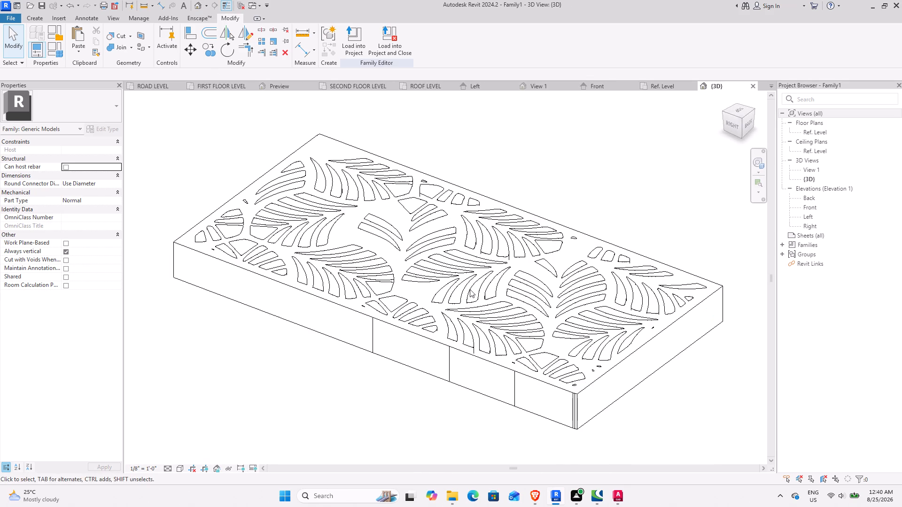
{"action": "middle_click_drag", "start_coordinate": [470, 289], "coordinate": [423, 374], "text": "shift"}
{"action": "left_click", "coordinate": [424, 346]}
{"action": "scroll", "coordinate": [473, 329], "scroll_direction": "down", "scroll_amount": 4}
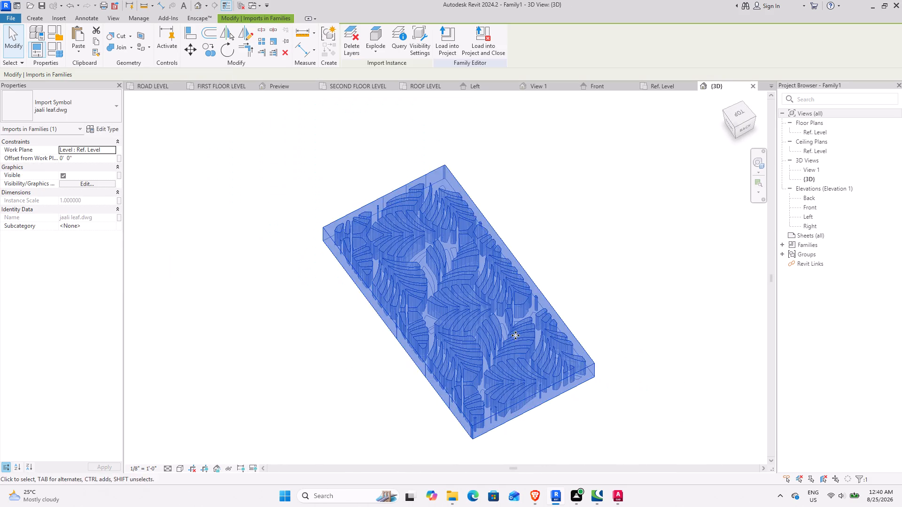
{"action": "middle_click_drag", "start_coordinate": [512, 335], "coordinate": [470, 435]}
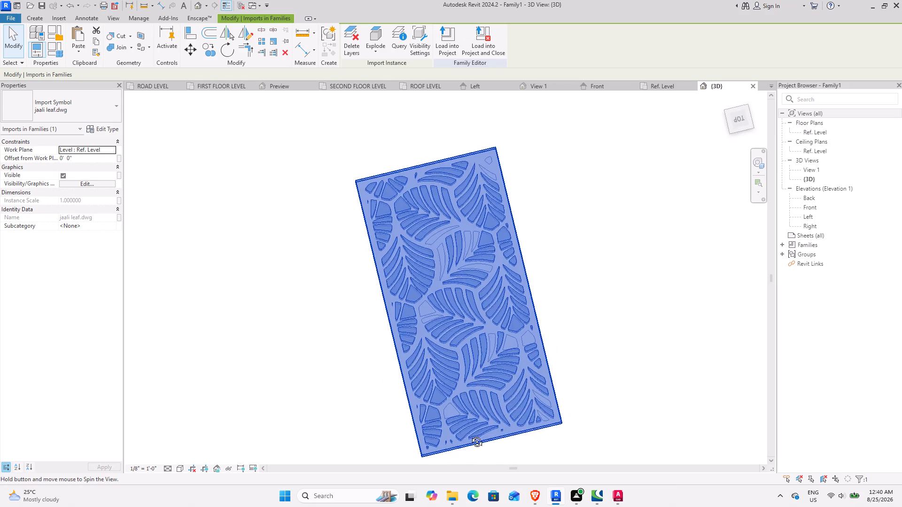
{"action": "middle_click_drag", "start_coordinate": [470, 435], "coordinate": [413, 387]}
{"action": "left_click", "coordinate": [609, 378]}
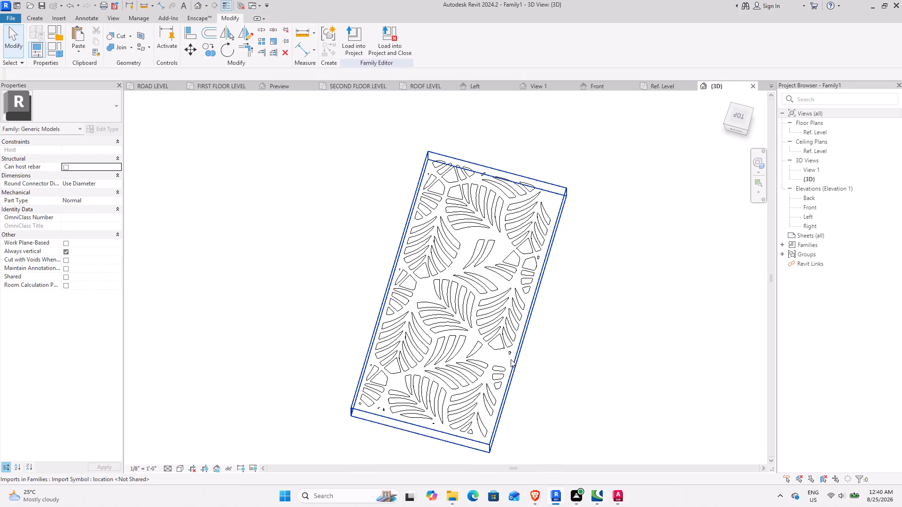
{"action": "middle_click_drag", "start_coordinate": [505, 361], "coordinate": [517, 384], "text": "shift"}
Explode the imported jaali leaf drawing into Revit elements.
{"action": "left_click", "coordinate": [500, 377]}
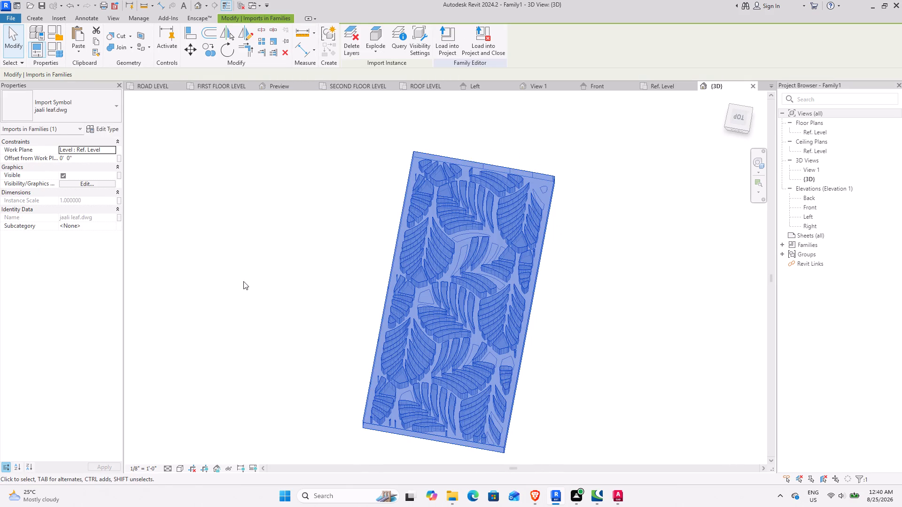
{"action": "middle_click_drag", "start_coordinate": [247, 271], "coordinate": [249, 203]}
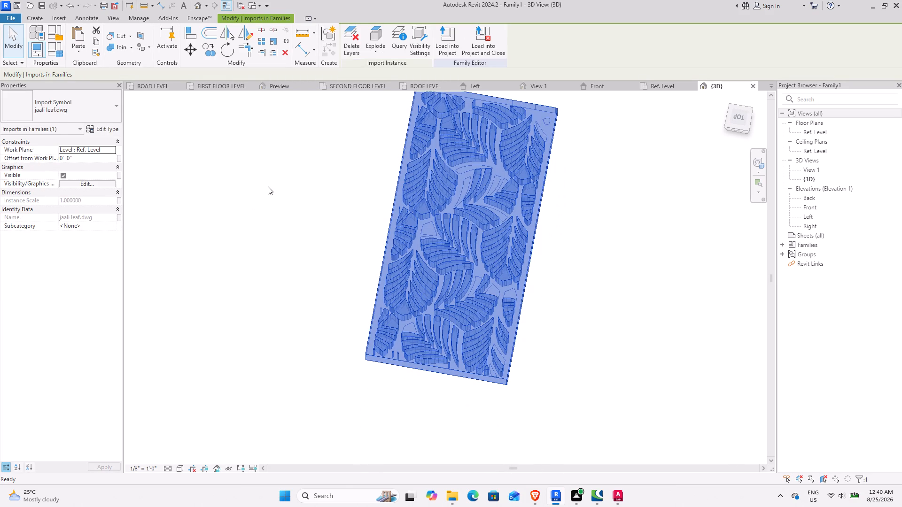
{"action": "left_click", "coordinate": [376, 31]}
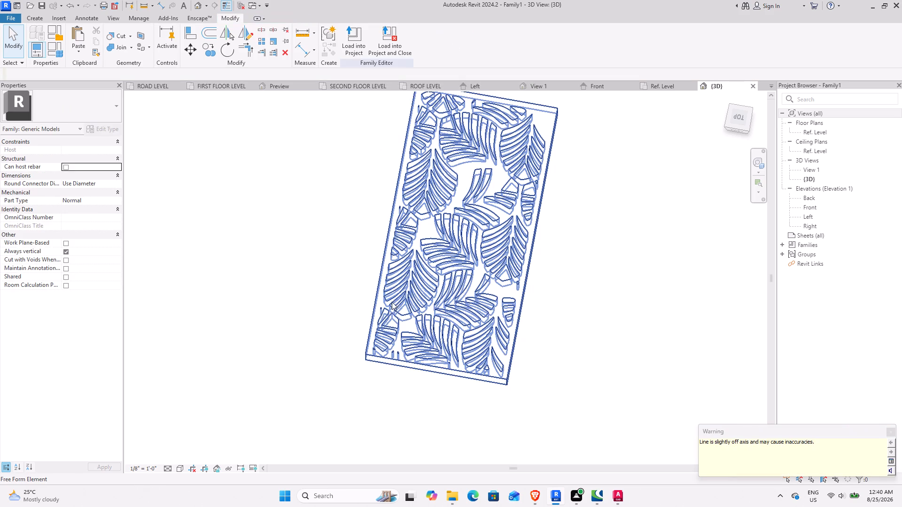
Select the exploded leaf panel to inspect its geometry and examine it from the top.
{"action": "left_click", "coordinate": [404, 305]}
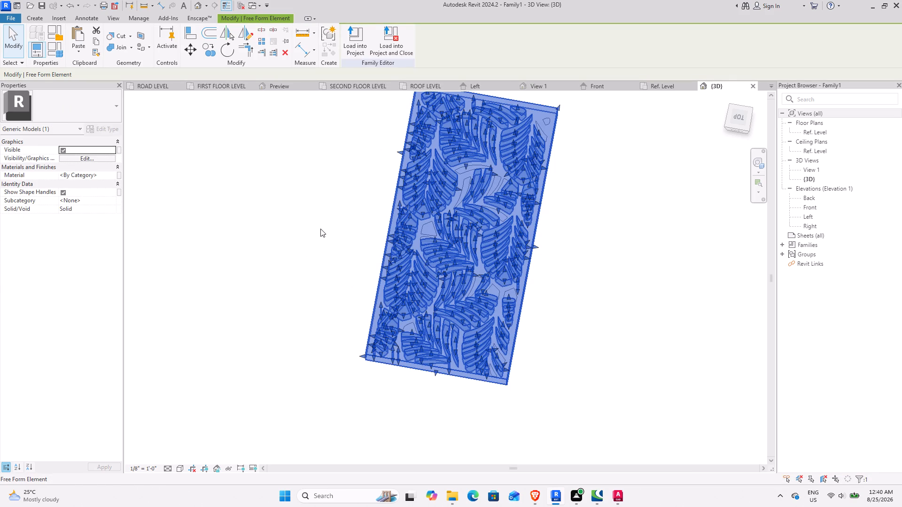
{"action": "middle_click_drag", "start_coordinate": [318, 229], "coordinate": [339, 261], "text": "shift"}
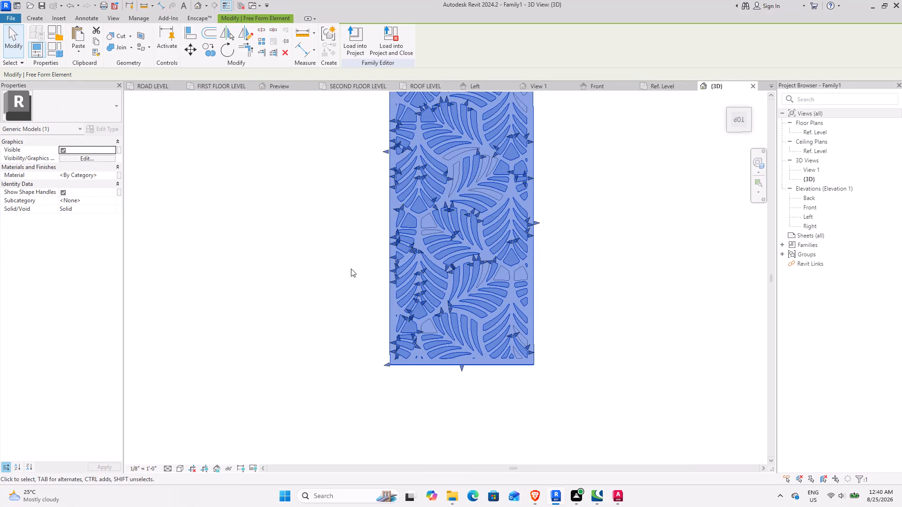
{"action": "left_click", "coordinate": [638, 323]}
{"action": "left_click", "coordinate": [468, 227]}
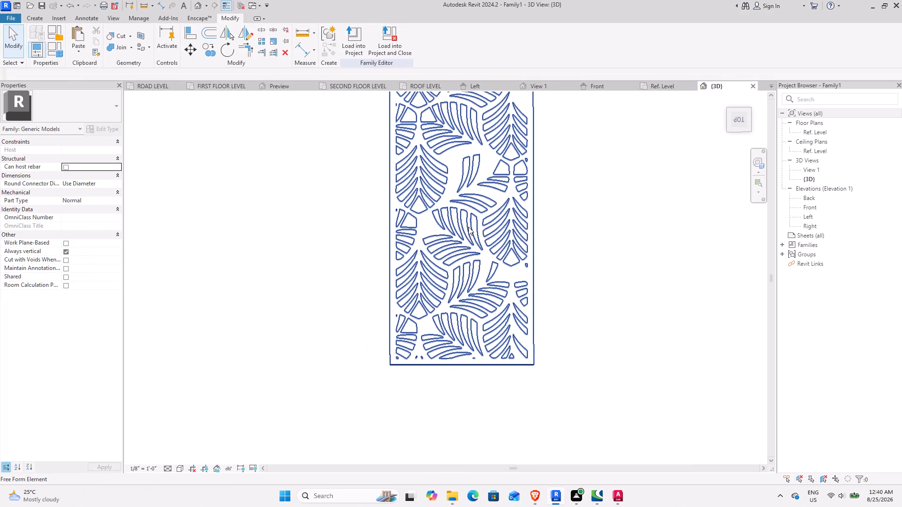
{"action": "middle_click_drag", "start_coordinate": [564, 215], "coordinate": [555, 278]}
{"action": "left_click", "coordinate": [576, 273]}
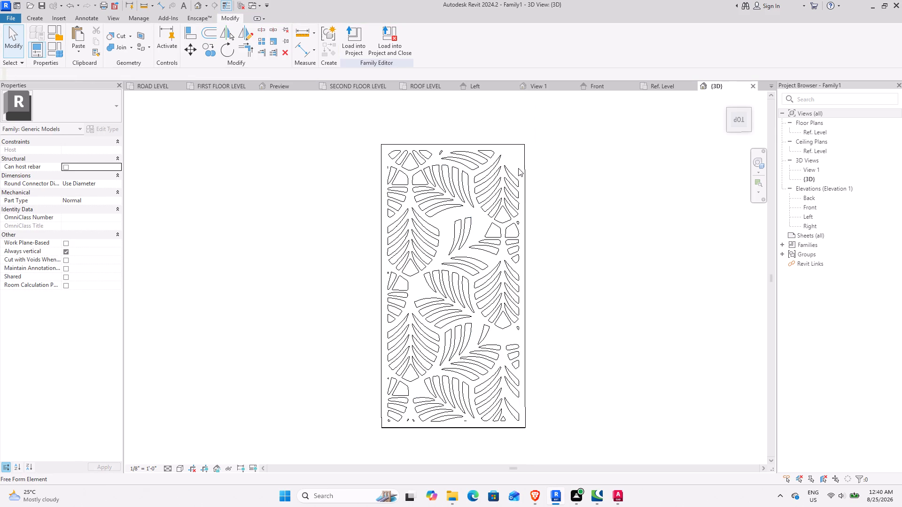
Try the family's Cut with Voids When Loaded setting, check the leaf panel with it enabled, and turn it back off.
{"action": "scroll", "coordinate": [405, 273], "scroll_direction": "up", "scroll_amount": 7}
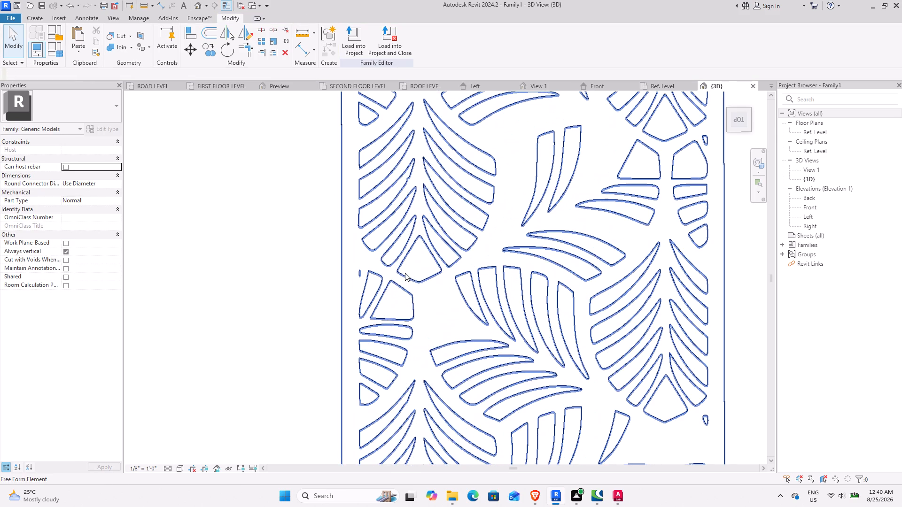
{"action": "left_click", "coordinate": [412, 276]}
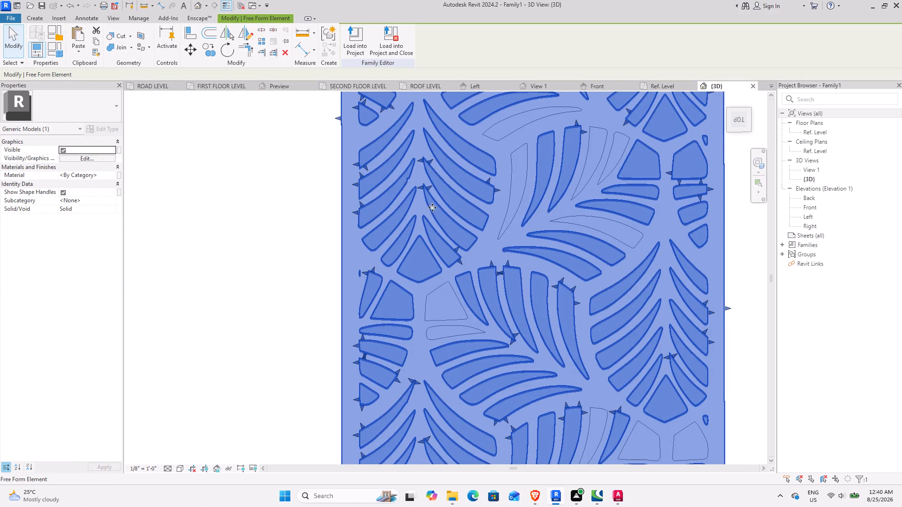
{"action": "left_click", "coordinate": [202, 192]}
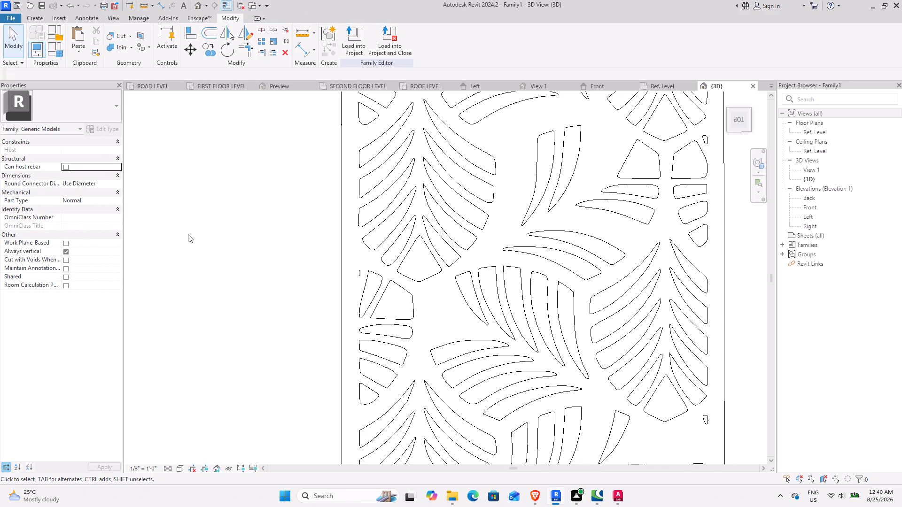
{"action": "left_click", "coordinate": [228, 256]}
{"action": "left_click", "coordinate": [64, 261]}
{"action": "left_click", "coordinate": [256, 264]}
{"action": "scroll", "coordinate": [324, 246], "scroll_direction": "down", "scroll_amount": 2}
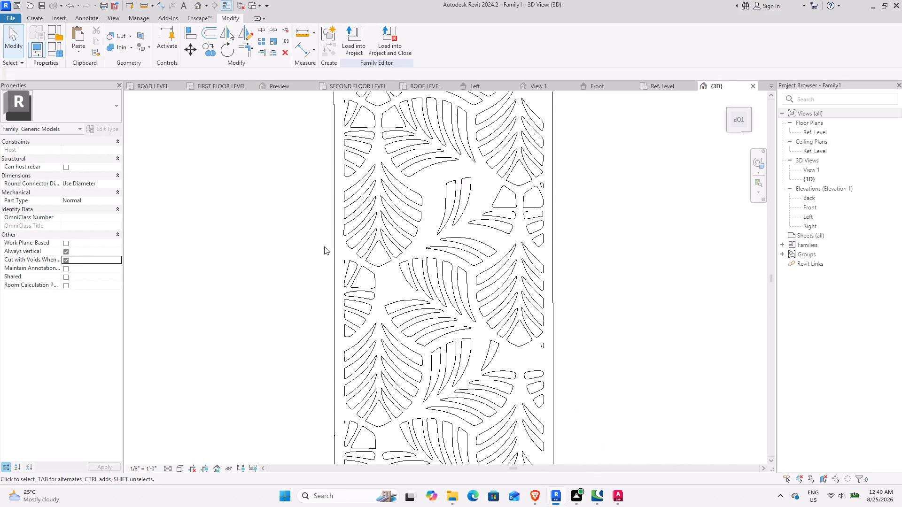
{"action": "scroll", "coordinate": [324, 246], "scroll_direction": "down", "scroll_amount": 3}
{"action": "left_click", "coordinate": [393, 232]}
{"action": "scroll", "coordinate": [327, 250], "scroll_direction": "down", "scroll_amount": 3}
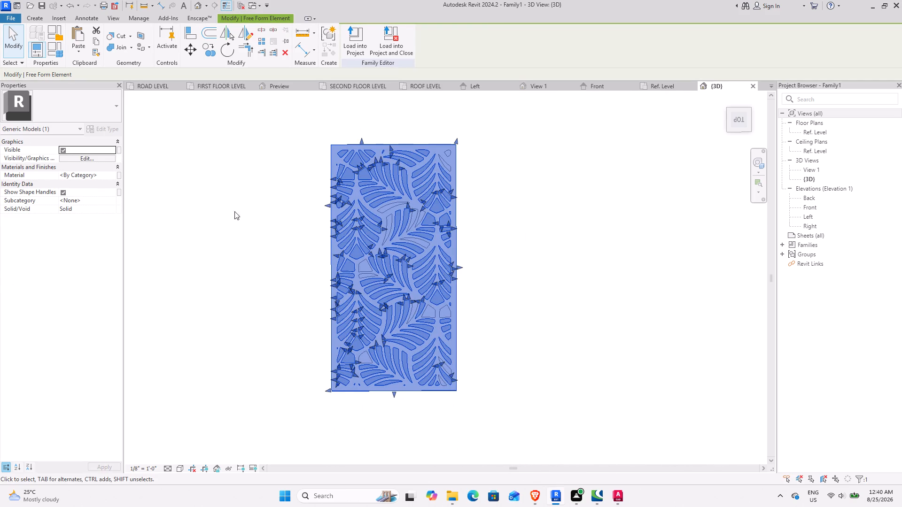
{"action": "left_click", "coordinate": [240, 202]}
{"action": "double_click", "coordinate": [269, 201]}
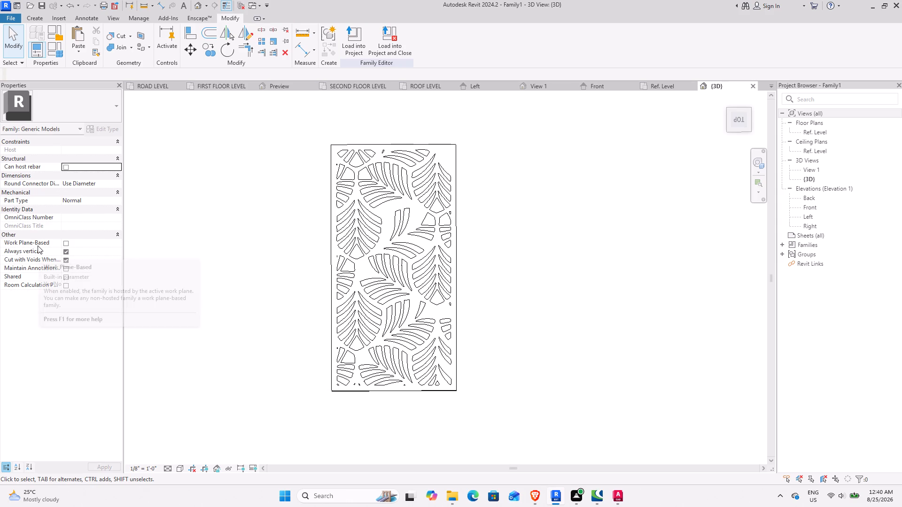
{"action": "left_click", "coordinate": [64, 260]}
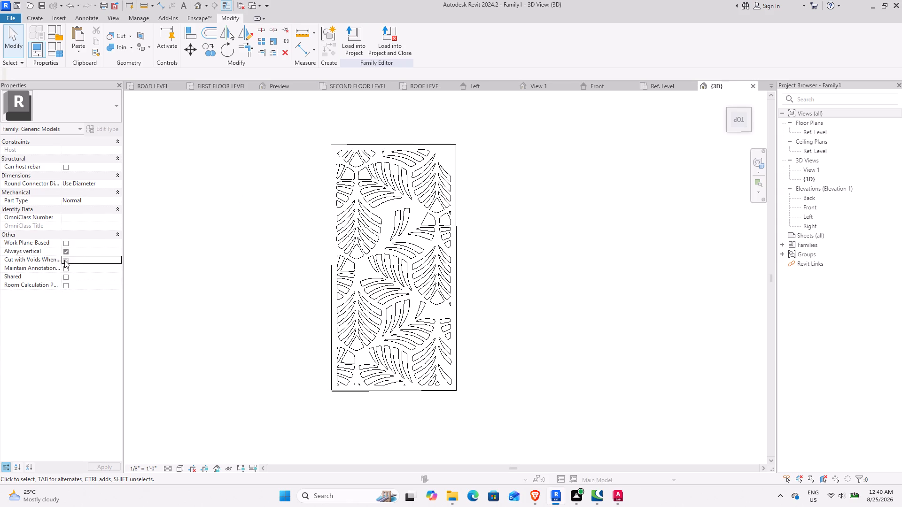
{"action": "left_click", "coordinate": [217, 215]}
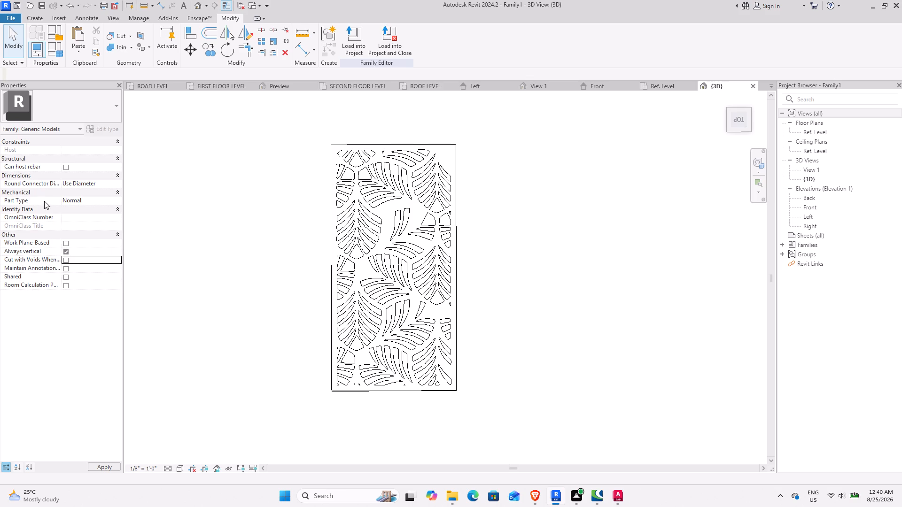
Select the leaf panel, then deselect it and examine its depth and leaf cutouts from above and at low angles.
{"action": "left_click", "coordinate": [370, 213]}
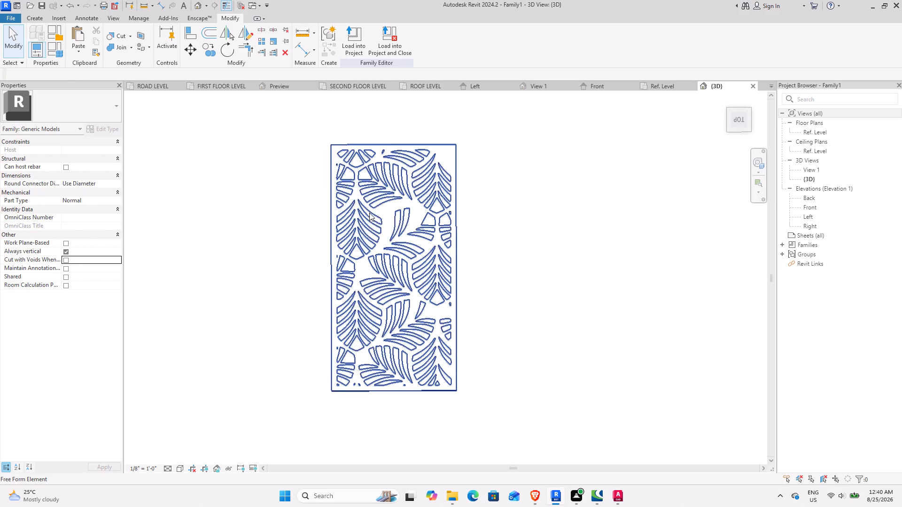
{"action": "middle_click_drag", "start_coordinate": [290, 280], "coordinate": [362, 145], "text": "shift"}
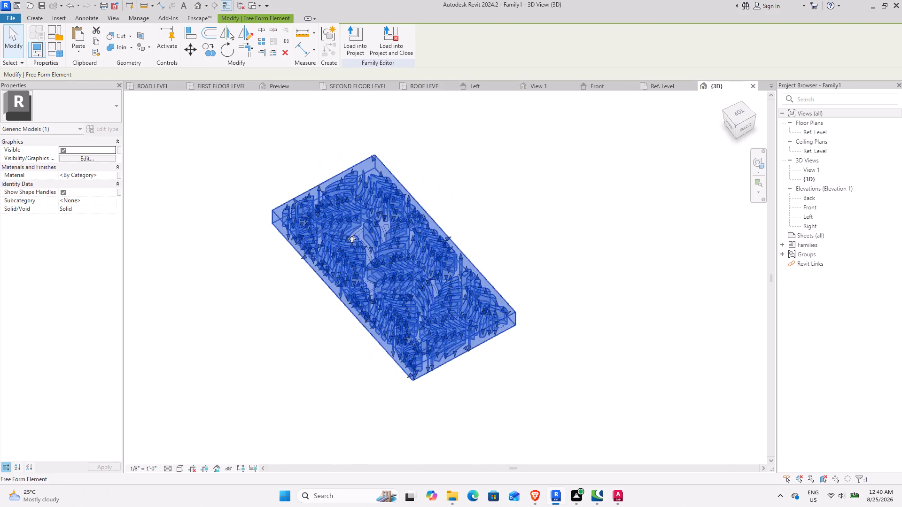
{"action": "middle_click_drag", "start_coordinate": [339, 323], "coordinate": [340, 208], "text": "shift"}
{"action": "middle_click_drag", "start_coordinate": [343, 363], "coordinate": [273, 286], "text": "shift"}
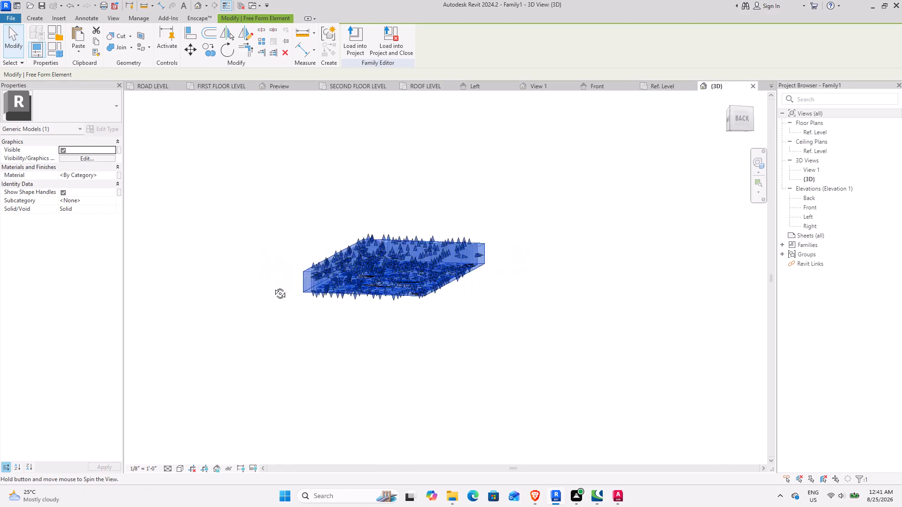
{"action": "middle_click_drag", "start_coordinate": [273, 286], "coordinate": [298, 419], "text": "shift"}
{"action": "middle_click_drag", "start_coordinate": [323, 333], "coordinate": [264, 431]}
{"action": "middle_click_drag", "start_coordinate": [302, 312], "coordinate": [353, 430]}
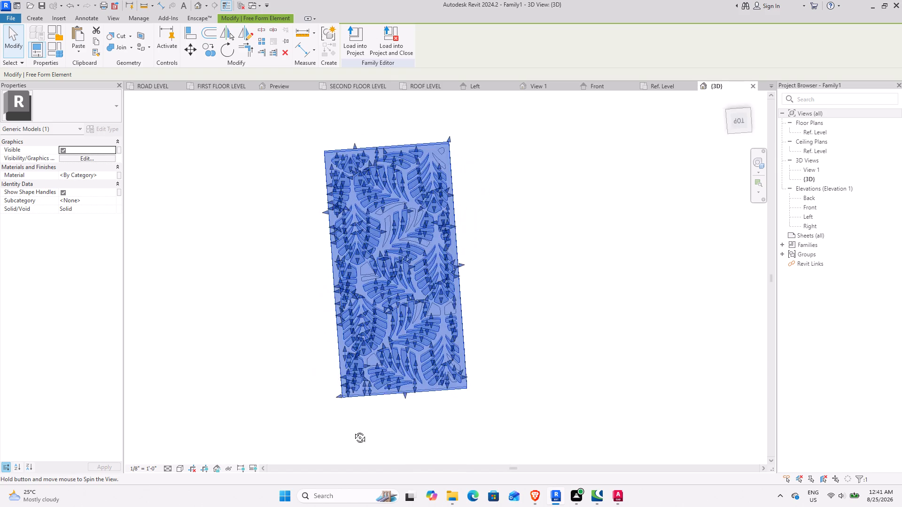
{"action": "middle_click_drag", "start_coordinate": [353, 430], "coordinate": [371, 430]}
{"action": "left_click", "coordinate": [603, 372]}
{"action": "middle_click_drag", "start_coordinate": [516, 361], "coordinate": [461, 392]}
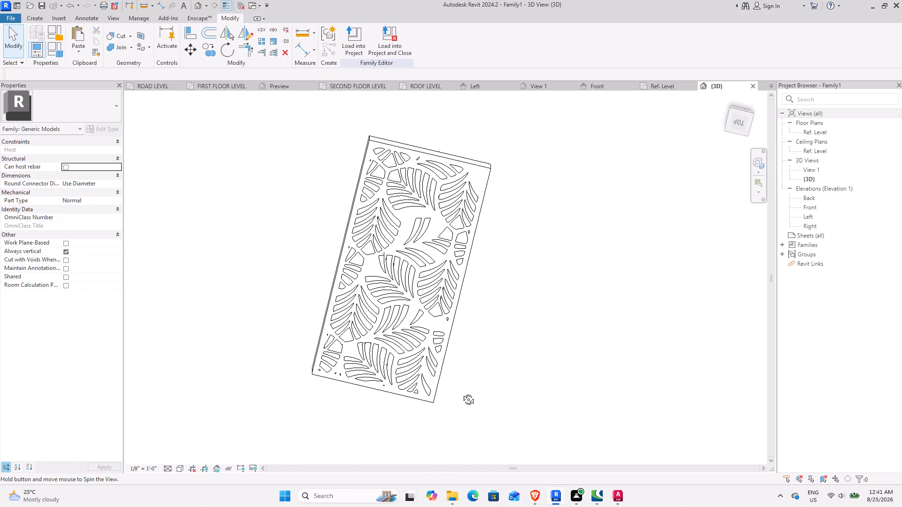
{"action": "middle_click_drag", "start_coordinate": [461, 392], "coordinate": [463, 401]}
{"action": "scroll", "coordinate": [410, 317], "scroll_direction": "up", "scroll_amount": 3}
{"action": "middle_click_drag", "start_coordinate": [440, 360], "coordinate": [490, 274], "text": "shift"}
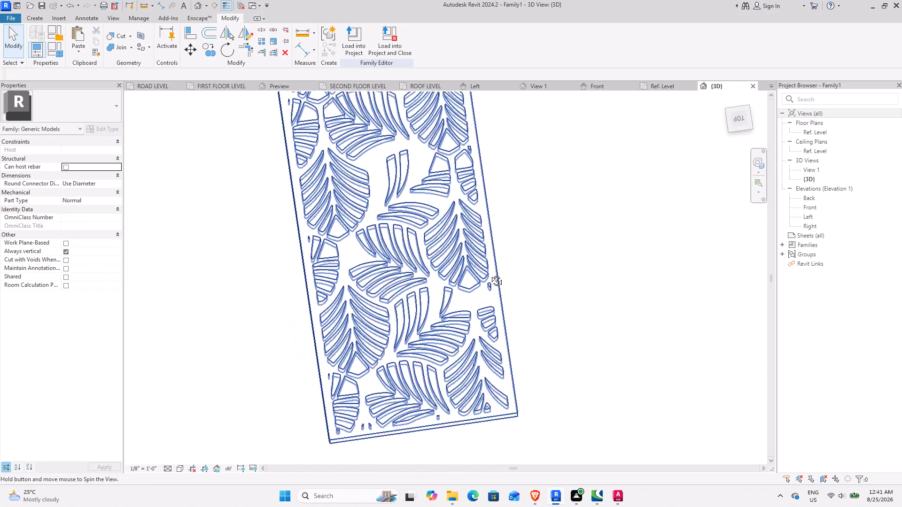
{"action": "middle_click_drag", "start_coordinate": [490, 274], "coordinate": [476, 183], "text": "shift"}
{"action": "middle_click_drag", "start_coordinate": [480, 351], "coordinate": [513, 214]}
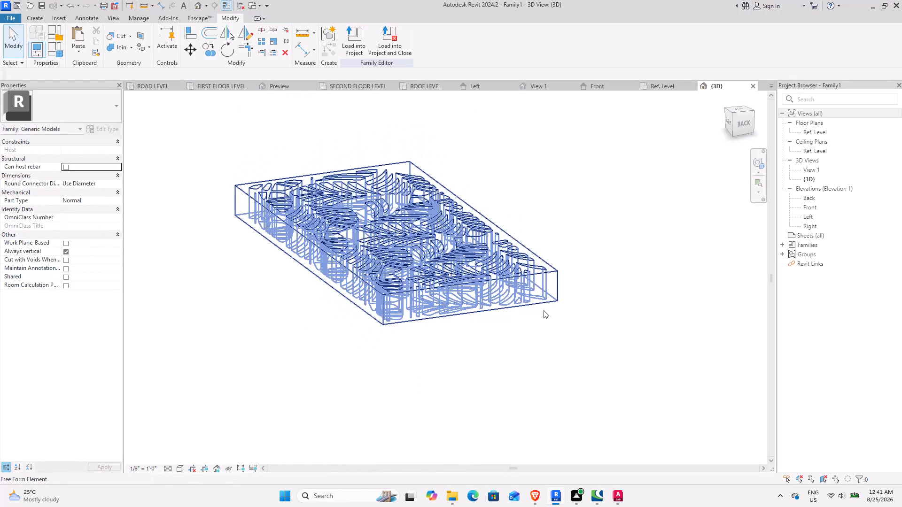
{"action": "middle_click_drag", "start_coordinate": [544, 310], "coordinate": [502, 252]}
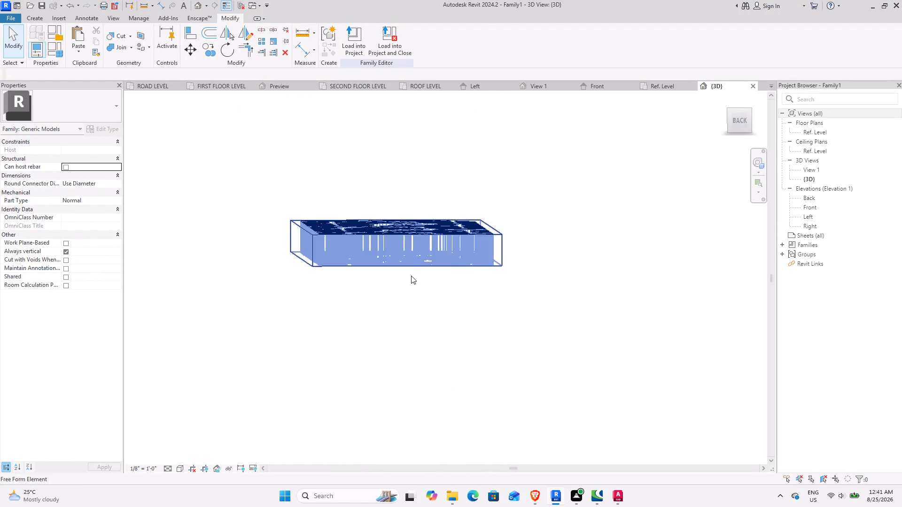
Switch to the Back view to examine the panel's edge, then inspect its perforated face from several angles.
{"action": "left_click", "coordinate": [743, 122]}
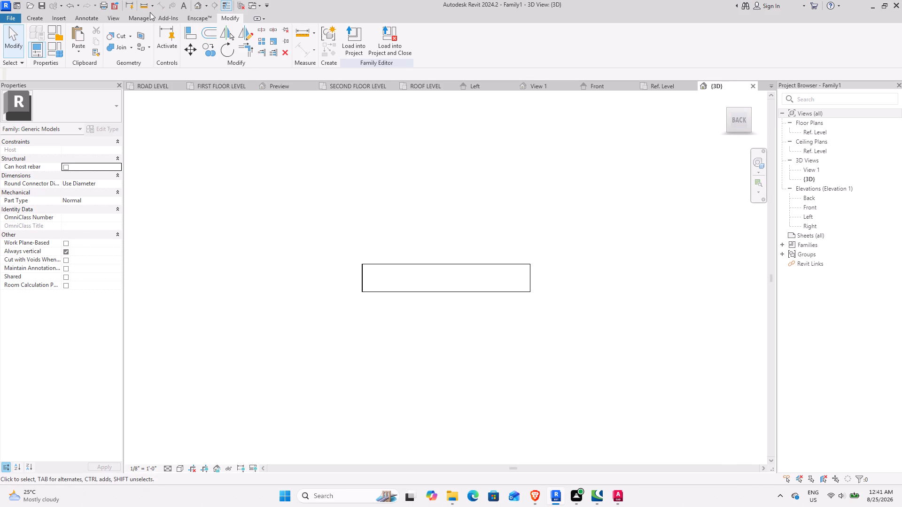
{"action": "left_click", "coordinate": [490, 257]}
{"action": "middle_click_drag", "start_coordinate": [496, 246], "coordinate": [508, 370], "text": "shift"}
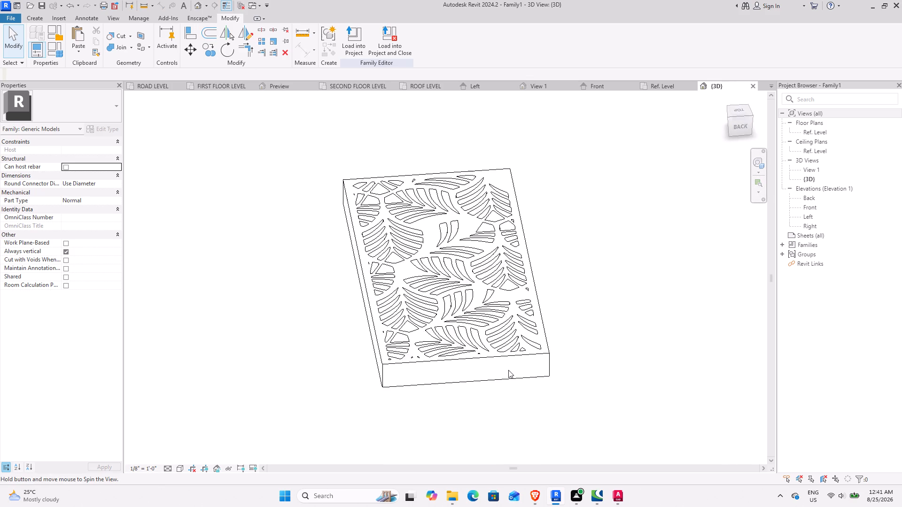
{"action": "middle_click_drag", "start_coordinate": [508, 370], "coordinate": [509, 369], "text": "shift"}
{"action": "middle_click_drag", "start_coordinate": [482, 318], "coordinate": [467, 382], "text": "shift"}
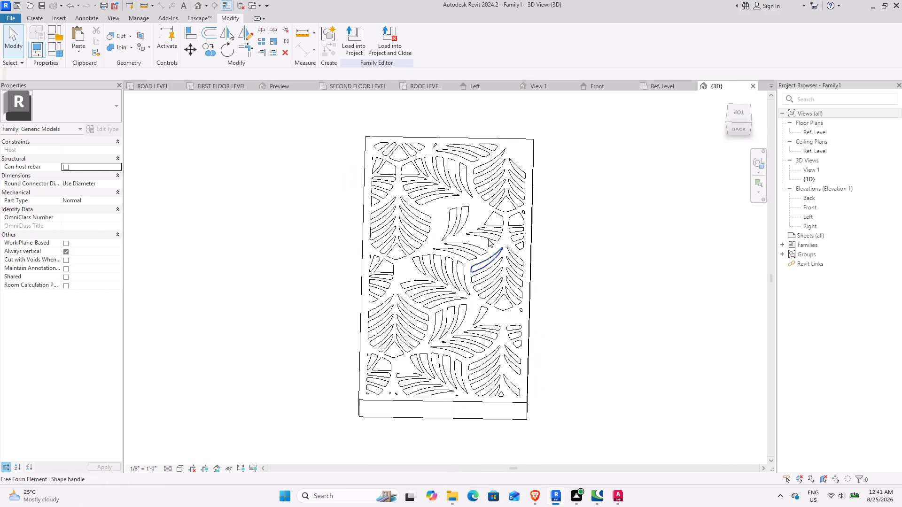
{"action": "scroll", "coordinate": [617, 183], "scroll_direction": "down", "scroll_amount": 3}
{"action": "middle_click_drag", "start_coordinate": [636, 239], "coordinate": [626, 190], "text": "shift"}
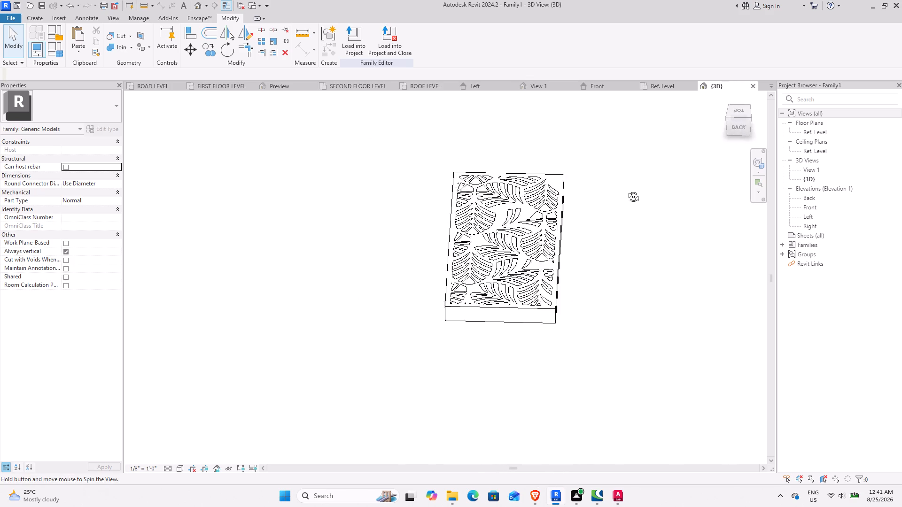
{"action": "middle_click_drag", "start_coordinate": [626, 190], "coordinate": [674, 324], "text": "shift"}
{"action": "middle_click_drag", "start_coordinate": [594, 301], "coordinate": [590, 329]}
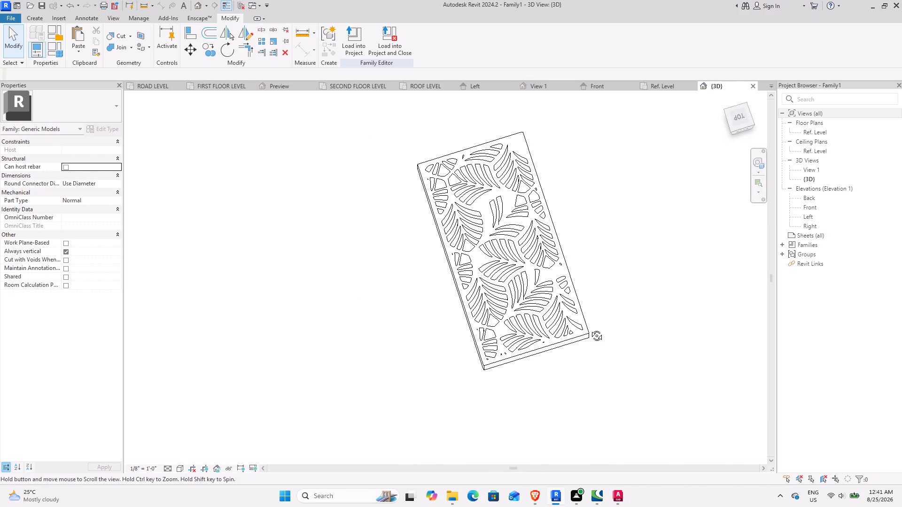
{"action": "middle_click_drag", "start_coordinate": [590, 329], "coordinate": [565, 373]}
{"action": "middle_click_drag", "start_coordinate": [626, 242], "coordinate": [544, 246]}
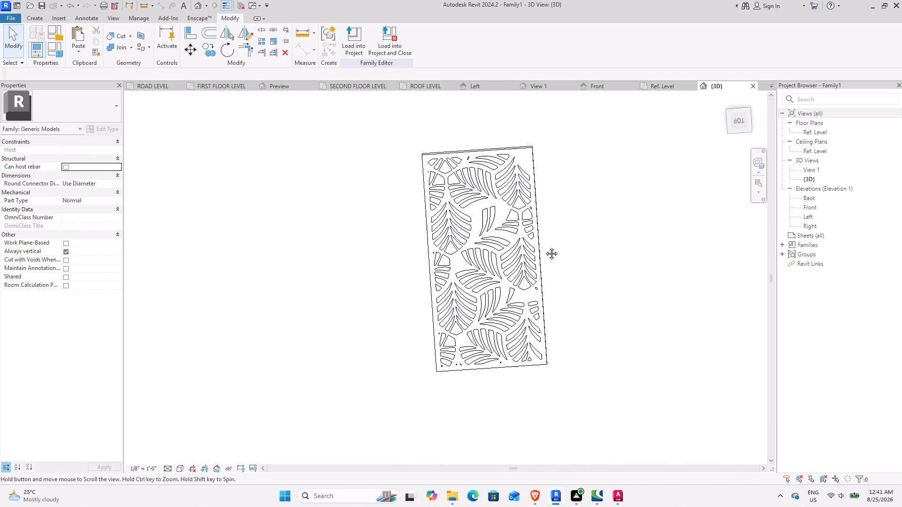
{"action": "middle_click_drag", "start_coordinate": [544, 246], "coordinate": [410, 248]}
{"action": "middle_click_drag", "start_coordinate": [317, 188], "coordinate": [332, 192]}
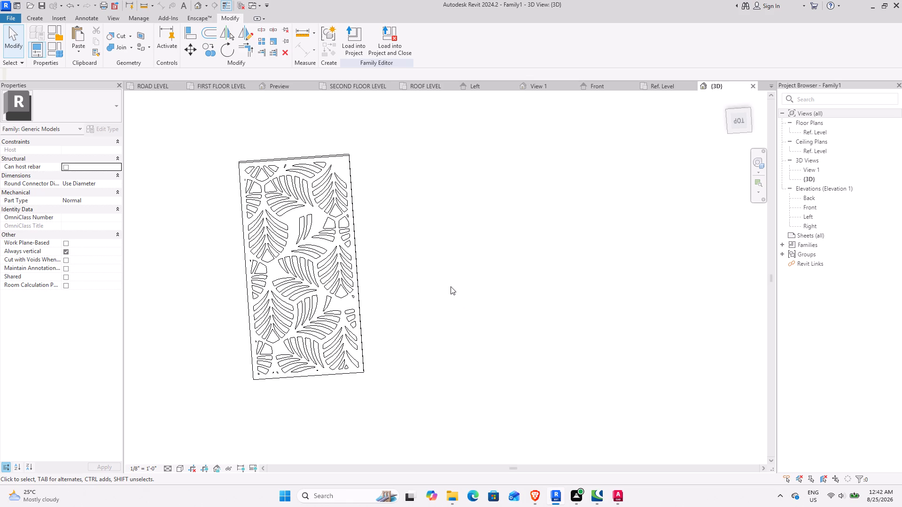
Set the 3D view's visual style to Realistic.
{"action": "left_click", "coordinate": [196, 7]}
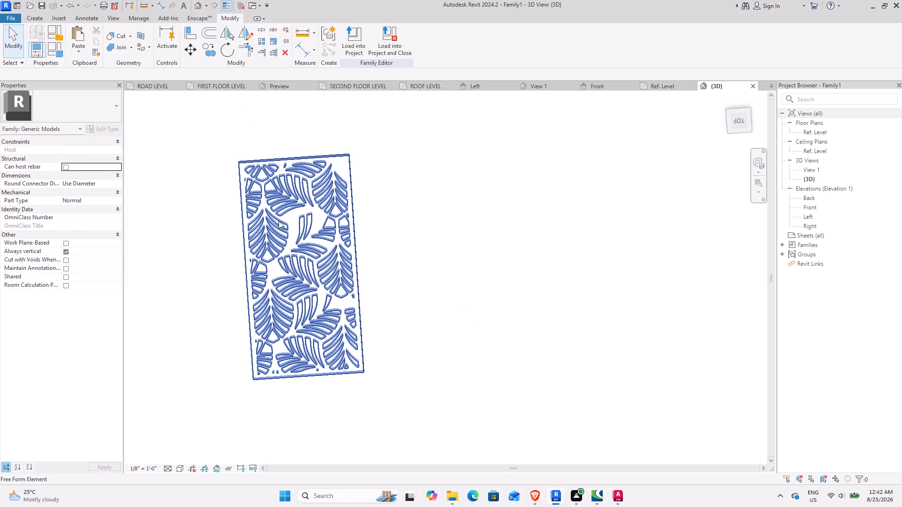
{"action": "left_click", "coordinate": [193, 2]}
{"action": "left_click", "coordinate": [178, 473]}
{"action": "left_click", "coordinate": [180, 469]}
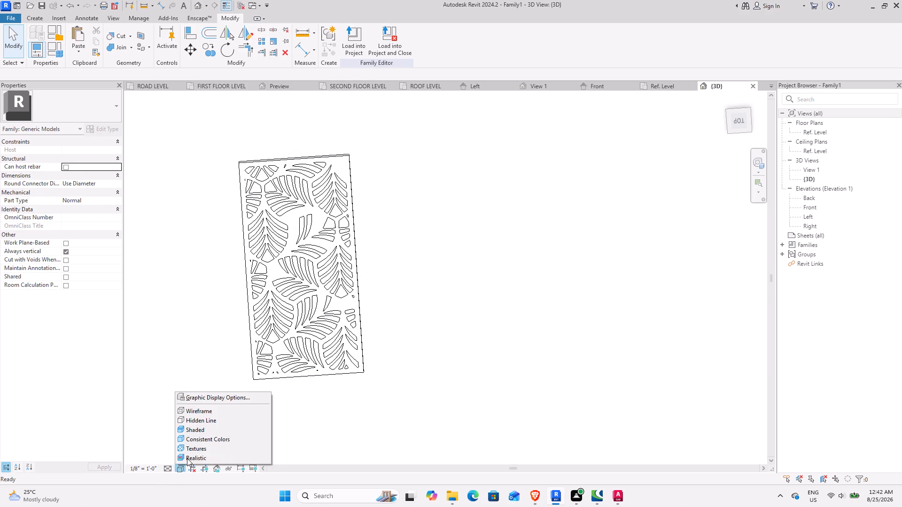
{"action": "left_click", "coordinate": [187, 458]}
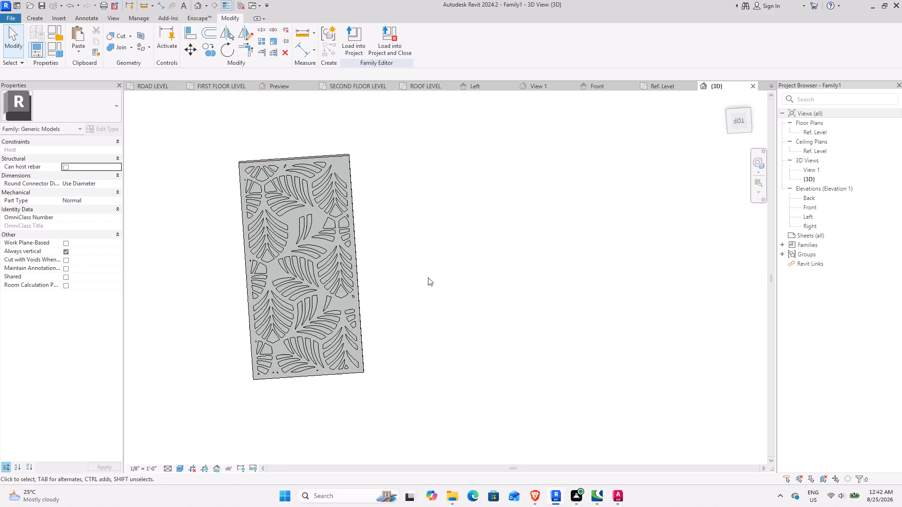
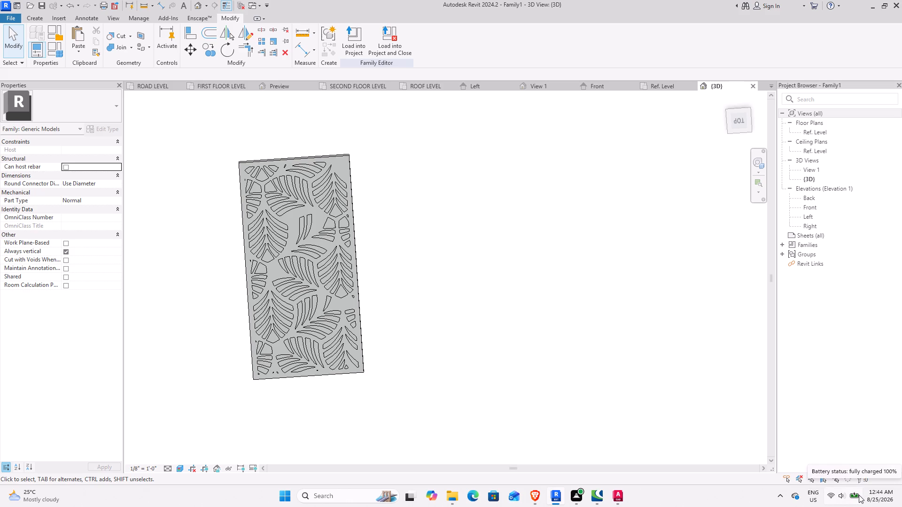
Switch to the jaali leaf drawing in AutoCAD and examine the extruded panel and leaf solids at an angle.
{"action": "left_click", "coordinate": [622, 495]}
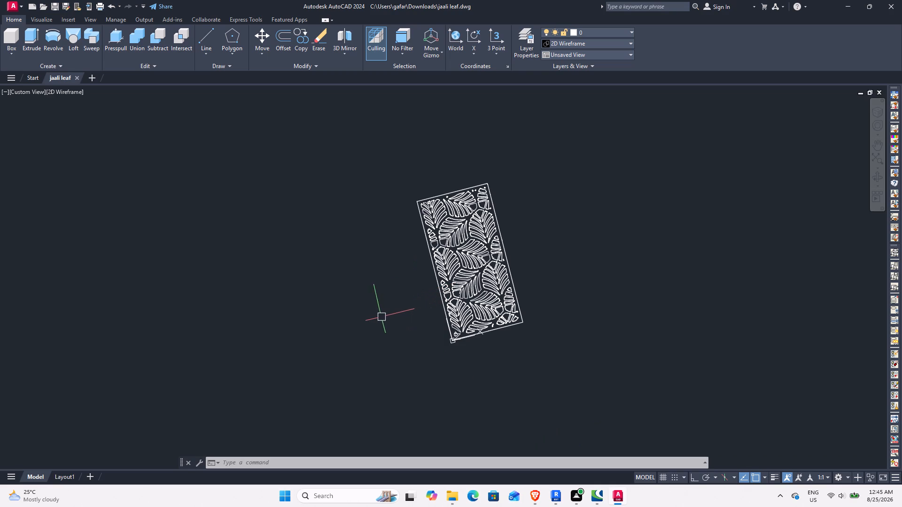
{"action": "middle_click_drag", "start_coordinate": [381, 317], "coordinate": [399, 286], "text": "shift"}
{"action": "middle_click_drag", "start_coordinate": [392, 325], "coordinate": [443, 237], "text": "shift"}
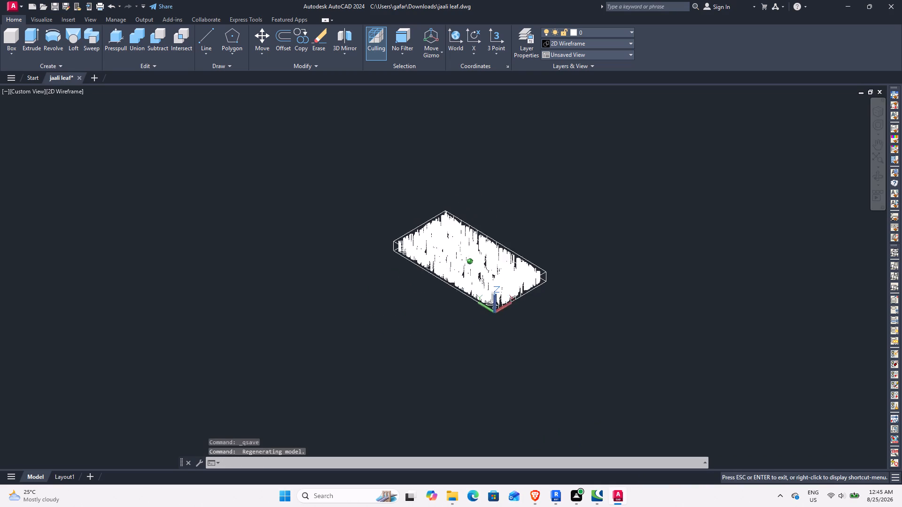
{"action": "middle_click_drag", "start_coordinate": [443, 237], "coordinate": [447, 227], "text": "shift"}
{"action": "scroll", "coordinate": [564, 277], "scroll_direction": "up", "scroll_amount": 3}
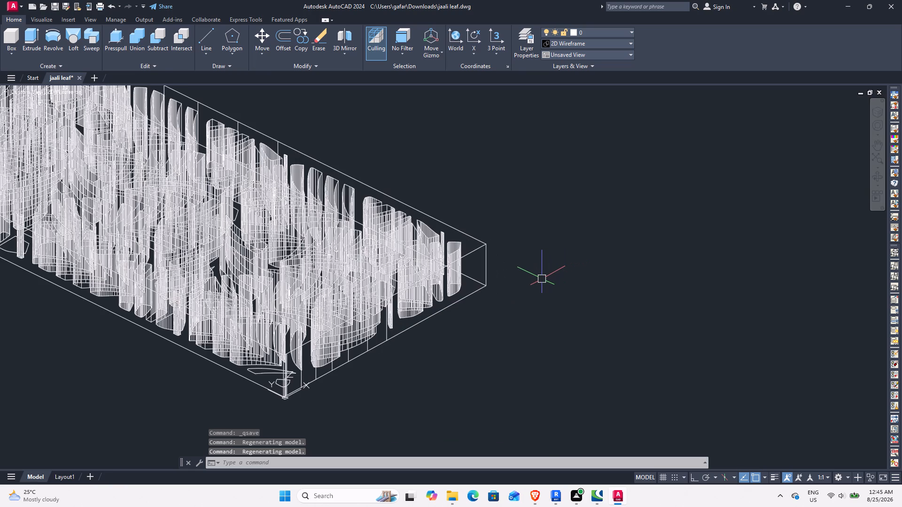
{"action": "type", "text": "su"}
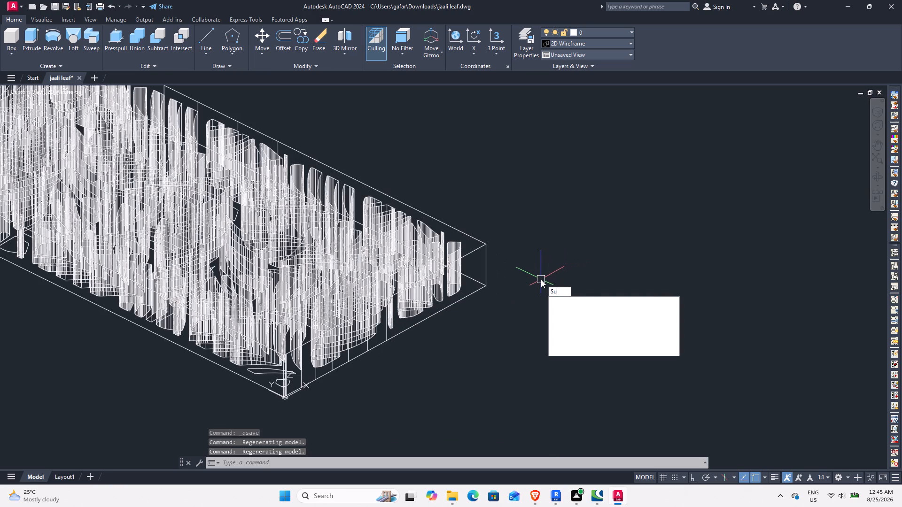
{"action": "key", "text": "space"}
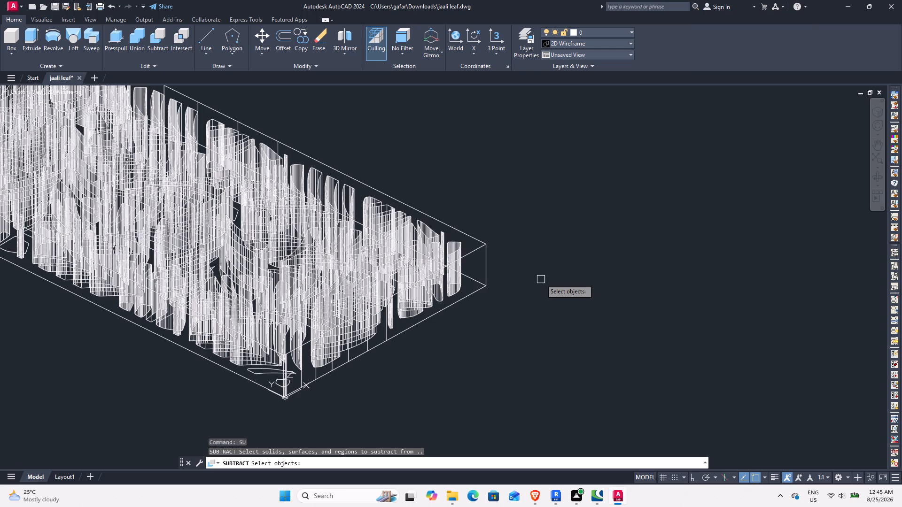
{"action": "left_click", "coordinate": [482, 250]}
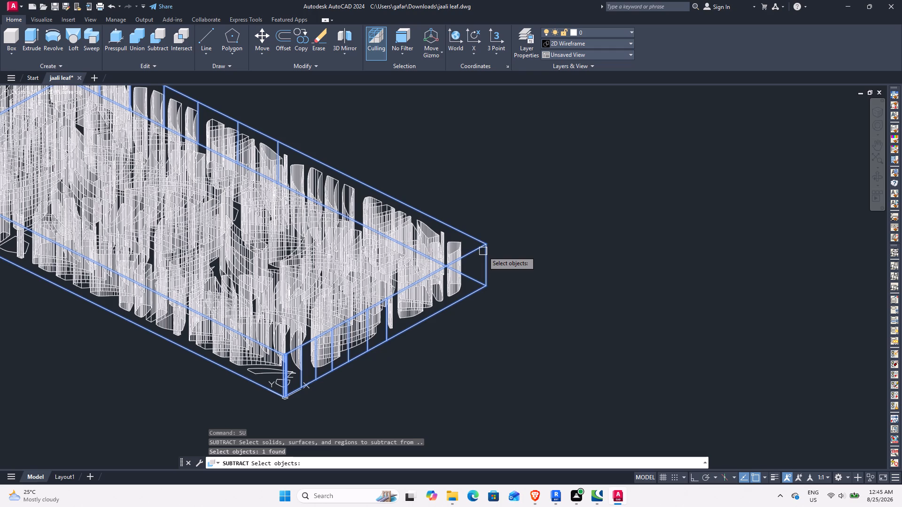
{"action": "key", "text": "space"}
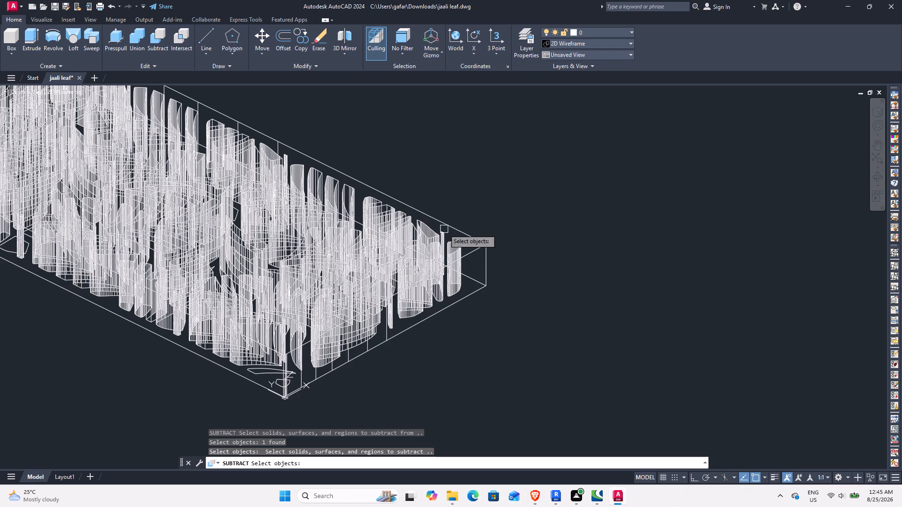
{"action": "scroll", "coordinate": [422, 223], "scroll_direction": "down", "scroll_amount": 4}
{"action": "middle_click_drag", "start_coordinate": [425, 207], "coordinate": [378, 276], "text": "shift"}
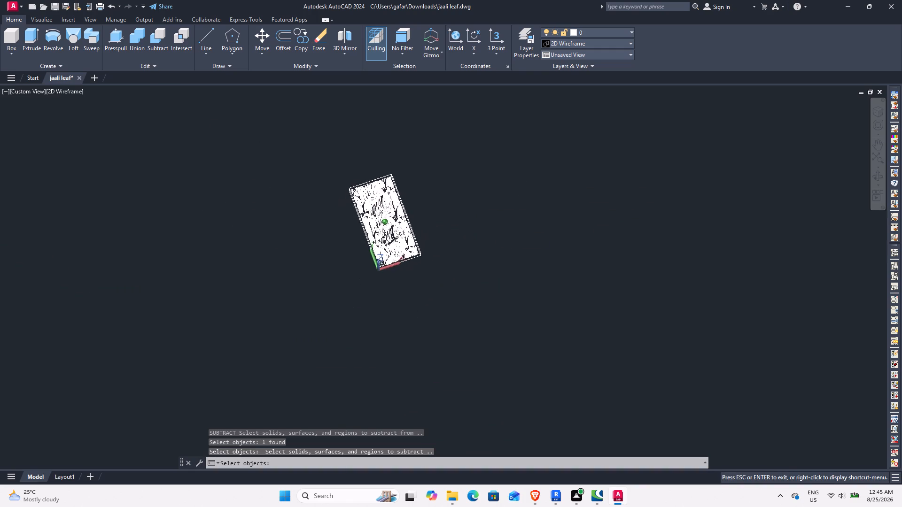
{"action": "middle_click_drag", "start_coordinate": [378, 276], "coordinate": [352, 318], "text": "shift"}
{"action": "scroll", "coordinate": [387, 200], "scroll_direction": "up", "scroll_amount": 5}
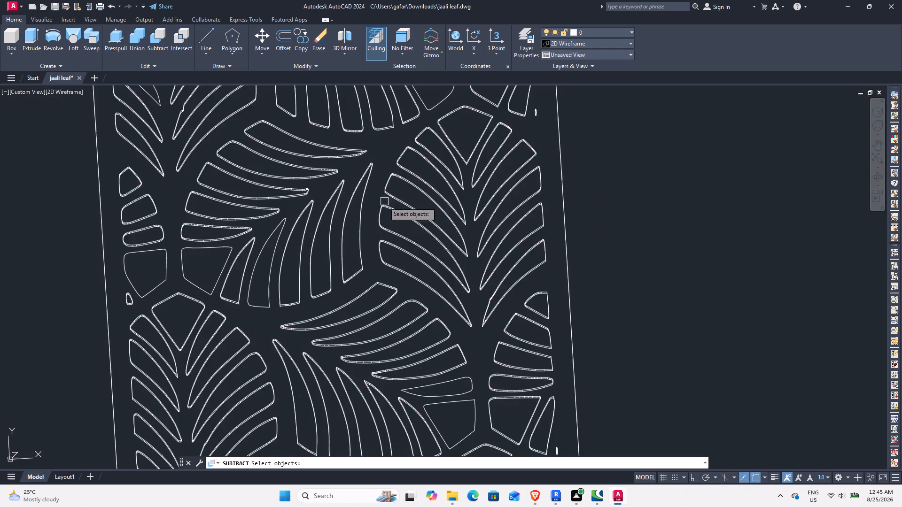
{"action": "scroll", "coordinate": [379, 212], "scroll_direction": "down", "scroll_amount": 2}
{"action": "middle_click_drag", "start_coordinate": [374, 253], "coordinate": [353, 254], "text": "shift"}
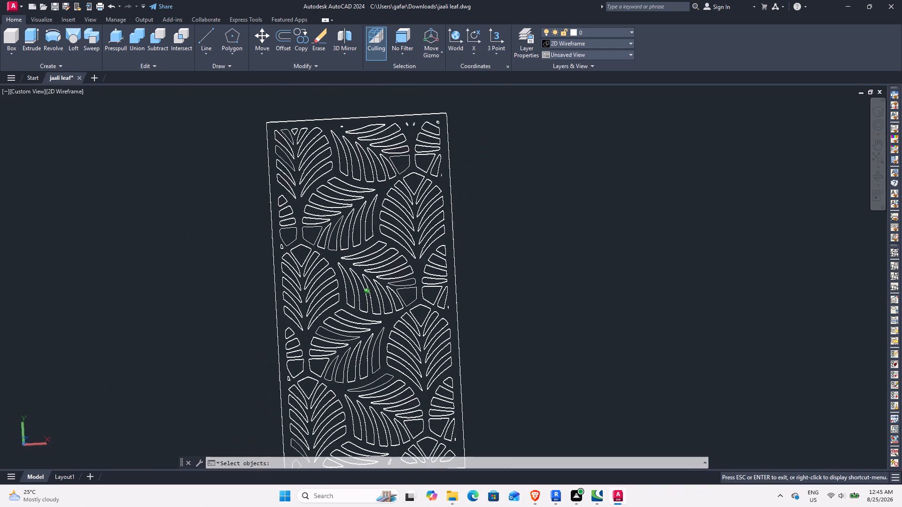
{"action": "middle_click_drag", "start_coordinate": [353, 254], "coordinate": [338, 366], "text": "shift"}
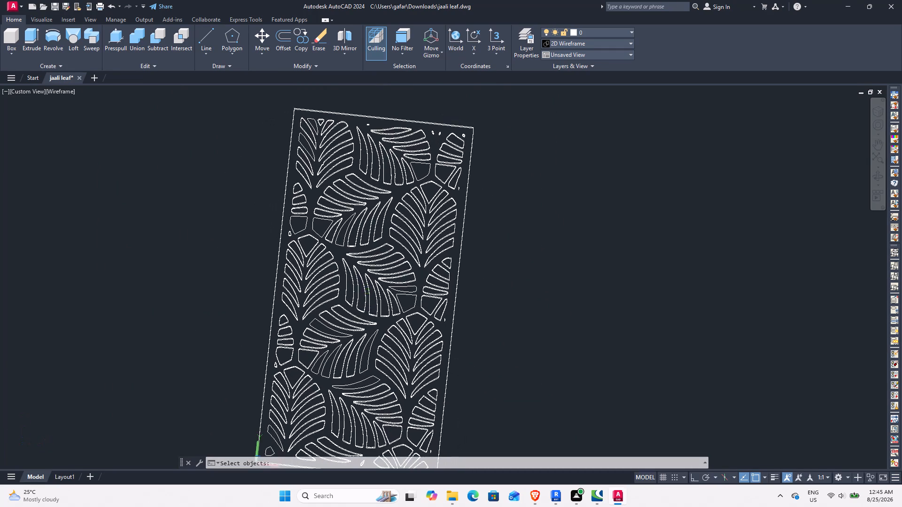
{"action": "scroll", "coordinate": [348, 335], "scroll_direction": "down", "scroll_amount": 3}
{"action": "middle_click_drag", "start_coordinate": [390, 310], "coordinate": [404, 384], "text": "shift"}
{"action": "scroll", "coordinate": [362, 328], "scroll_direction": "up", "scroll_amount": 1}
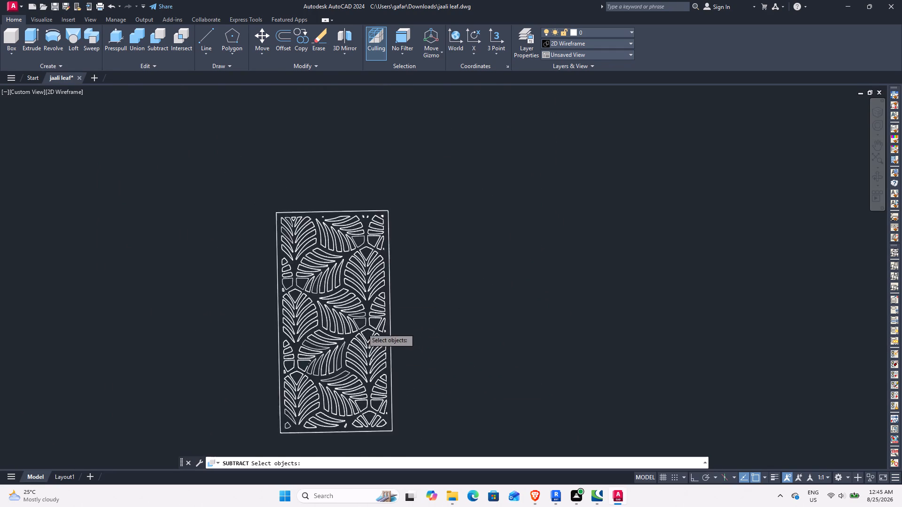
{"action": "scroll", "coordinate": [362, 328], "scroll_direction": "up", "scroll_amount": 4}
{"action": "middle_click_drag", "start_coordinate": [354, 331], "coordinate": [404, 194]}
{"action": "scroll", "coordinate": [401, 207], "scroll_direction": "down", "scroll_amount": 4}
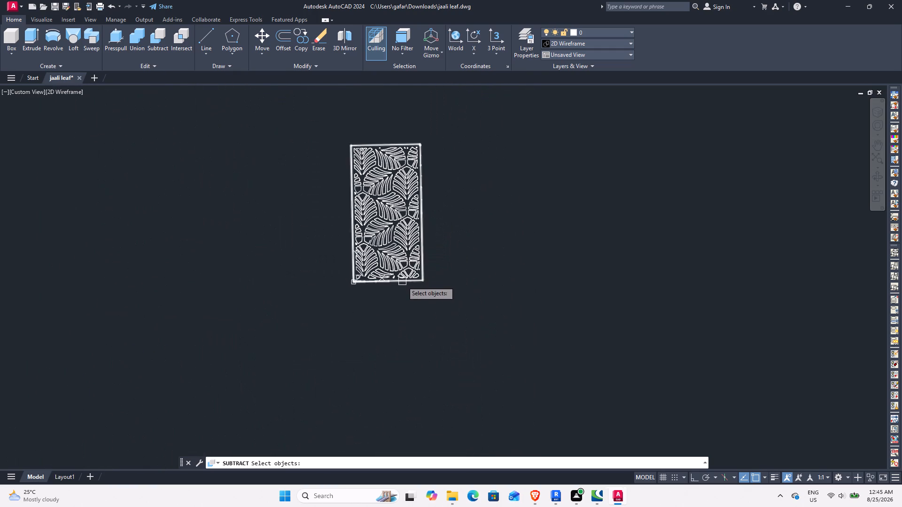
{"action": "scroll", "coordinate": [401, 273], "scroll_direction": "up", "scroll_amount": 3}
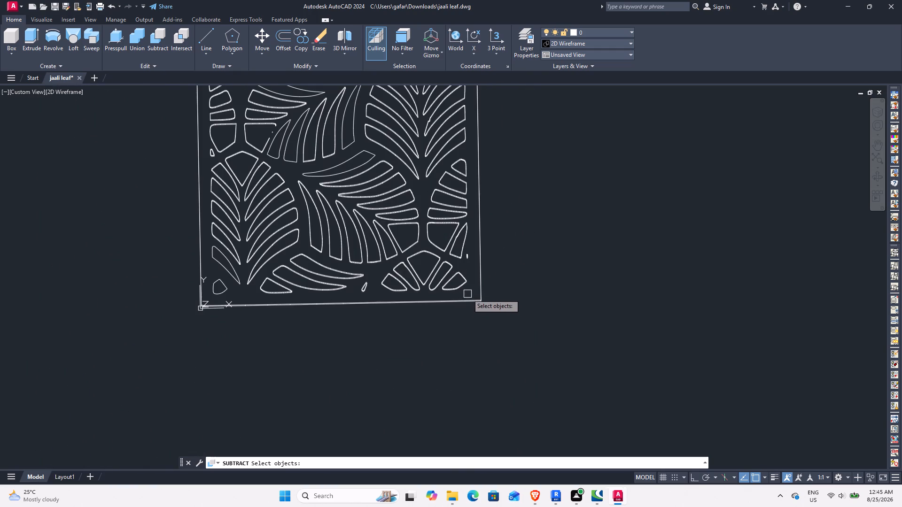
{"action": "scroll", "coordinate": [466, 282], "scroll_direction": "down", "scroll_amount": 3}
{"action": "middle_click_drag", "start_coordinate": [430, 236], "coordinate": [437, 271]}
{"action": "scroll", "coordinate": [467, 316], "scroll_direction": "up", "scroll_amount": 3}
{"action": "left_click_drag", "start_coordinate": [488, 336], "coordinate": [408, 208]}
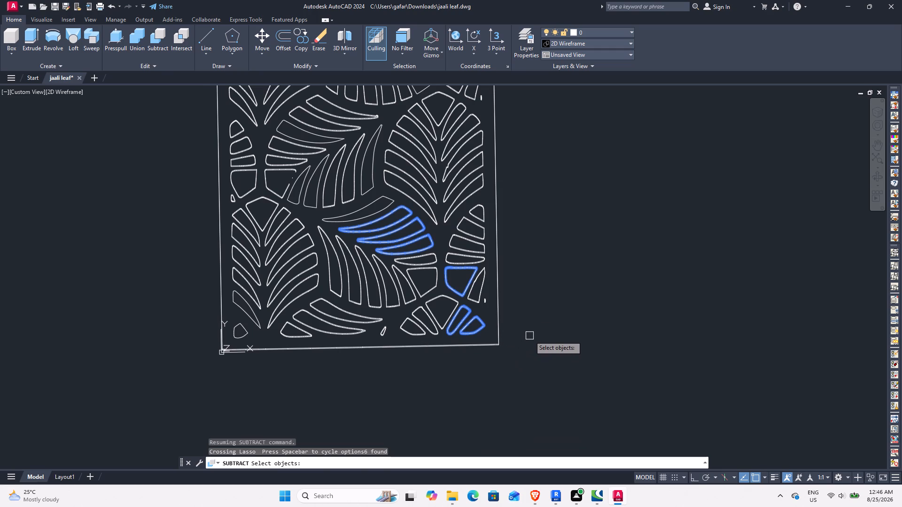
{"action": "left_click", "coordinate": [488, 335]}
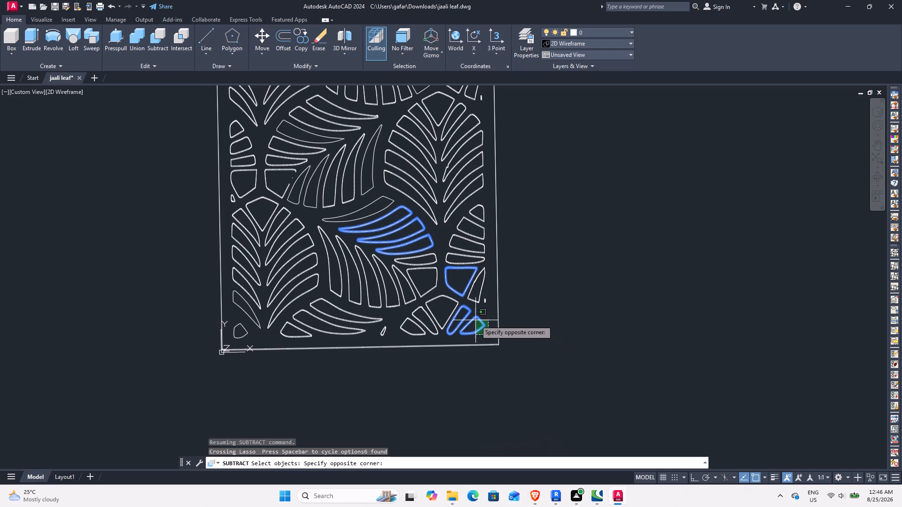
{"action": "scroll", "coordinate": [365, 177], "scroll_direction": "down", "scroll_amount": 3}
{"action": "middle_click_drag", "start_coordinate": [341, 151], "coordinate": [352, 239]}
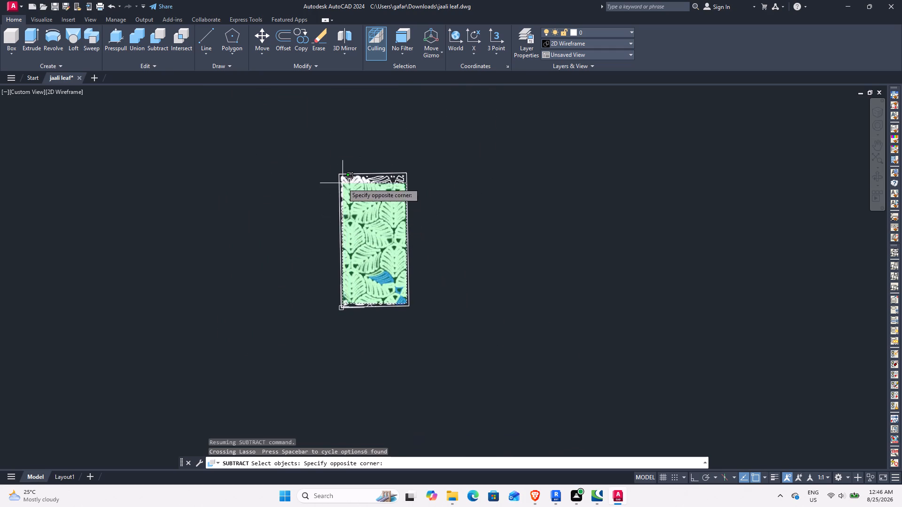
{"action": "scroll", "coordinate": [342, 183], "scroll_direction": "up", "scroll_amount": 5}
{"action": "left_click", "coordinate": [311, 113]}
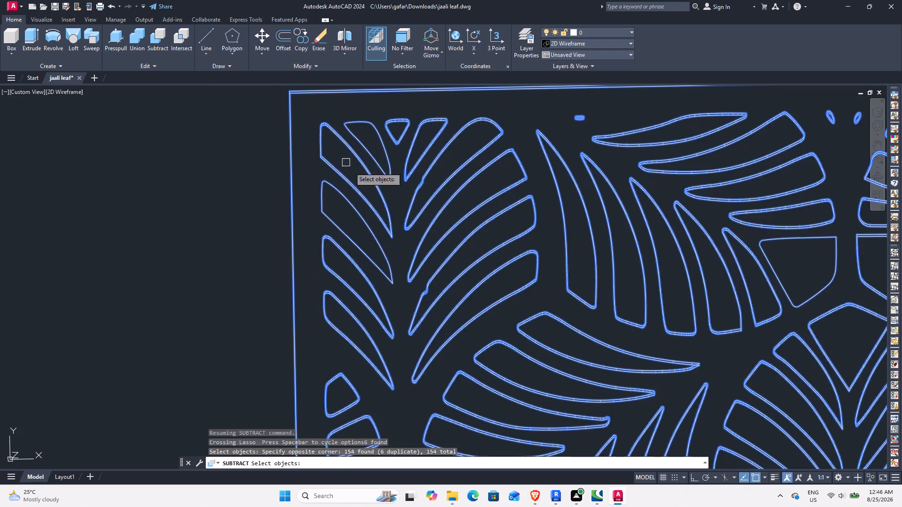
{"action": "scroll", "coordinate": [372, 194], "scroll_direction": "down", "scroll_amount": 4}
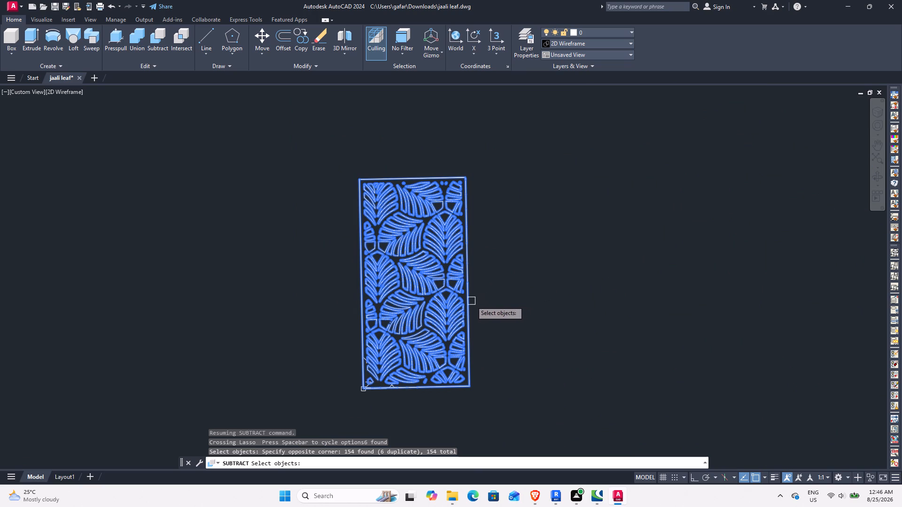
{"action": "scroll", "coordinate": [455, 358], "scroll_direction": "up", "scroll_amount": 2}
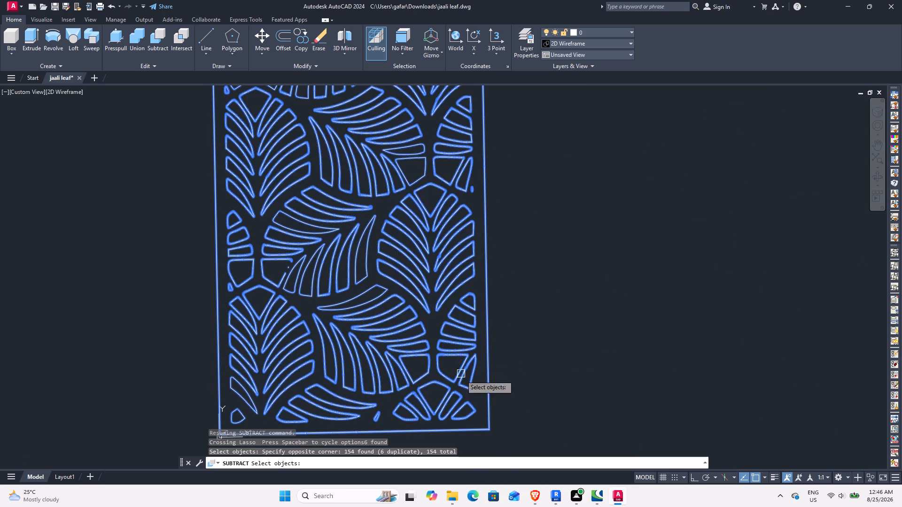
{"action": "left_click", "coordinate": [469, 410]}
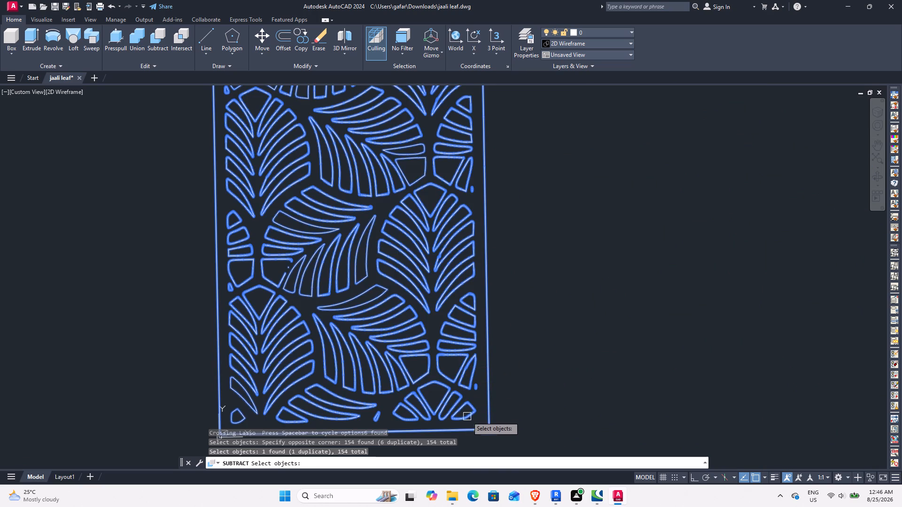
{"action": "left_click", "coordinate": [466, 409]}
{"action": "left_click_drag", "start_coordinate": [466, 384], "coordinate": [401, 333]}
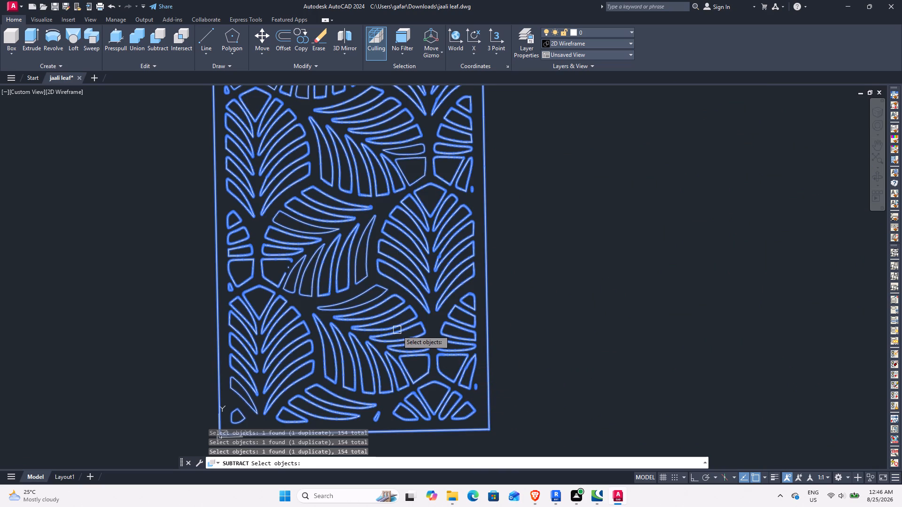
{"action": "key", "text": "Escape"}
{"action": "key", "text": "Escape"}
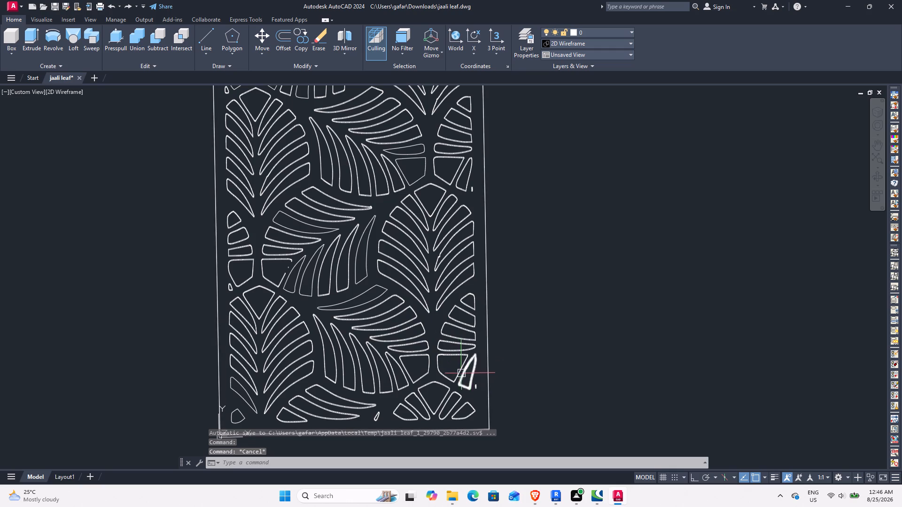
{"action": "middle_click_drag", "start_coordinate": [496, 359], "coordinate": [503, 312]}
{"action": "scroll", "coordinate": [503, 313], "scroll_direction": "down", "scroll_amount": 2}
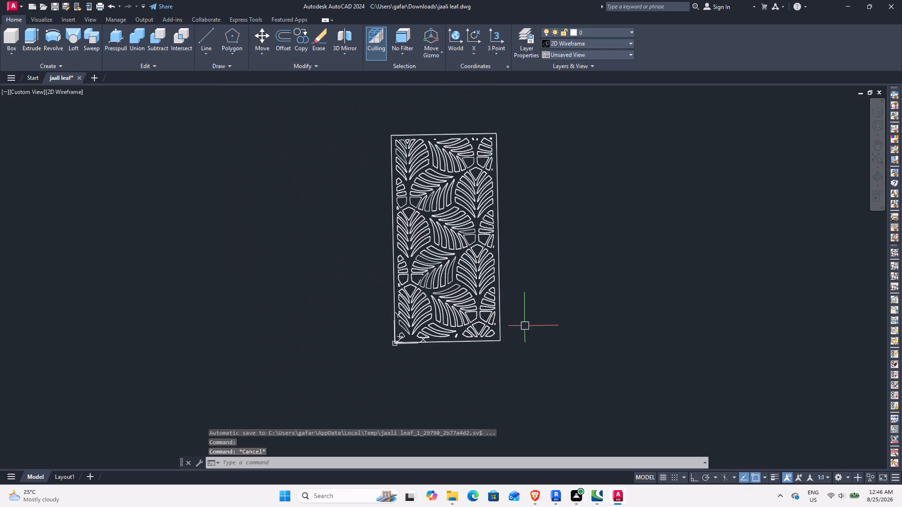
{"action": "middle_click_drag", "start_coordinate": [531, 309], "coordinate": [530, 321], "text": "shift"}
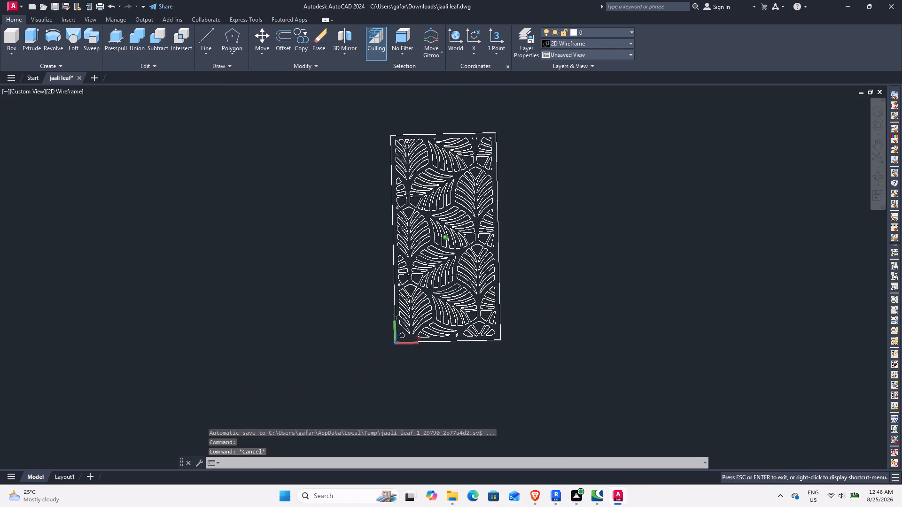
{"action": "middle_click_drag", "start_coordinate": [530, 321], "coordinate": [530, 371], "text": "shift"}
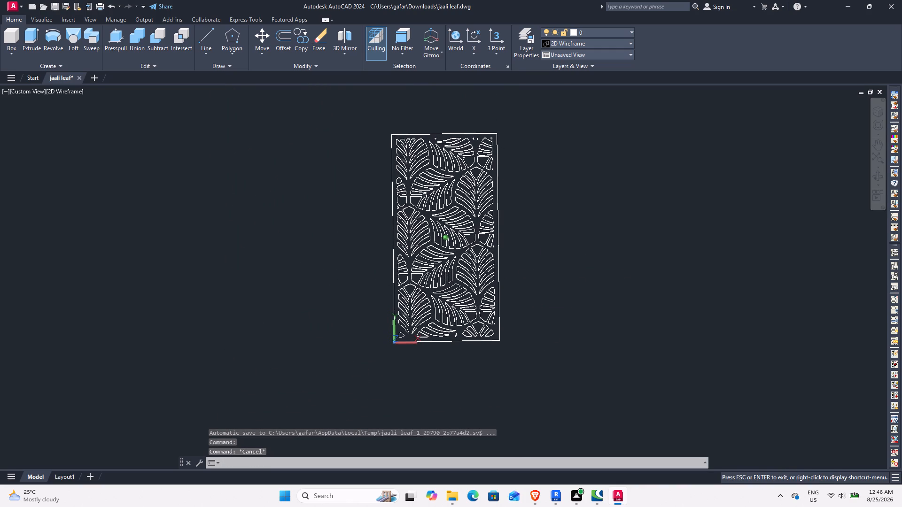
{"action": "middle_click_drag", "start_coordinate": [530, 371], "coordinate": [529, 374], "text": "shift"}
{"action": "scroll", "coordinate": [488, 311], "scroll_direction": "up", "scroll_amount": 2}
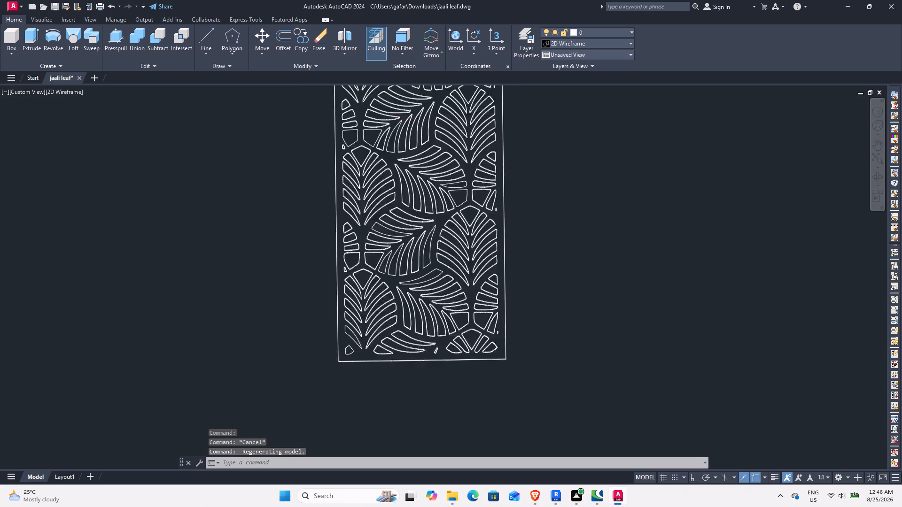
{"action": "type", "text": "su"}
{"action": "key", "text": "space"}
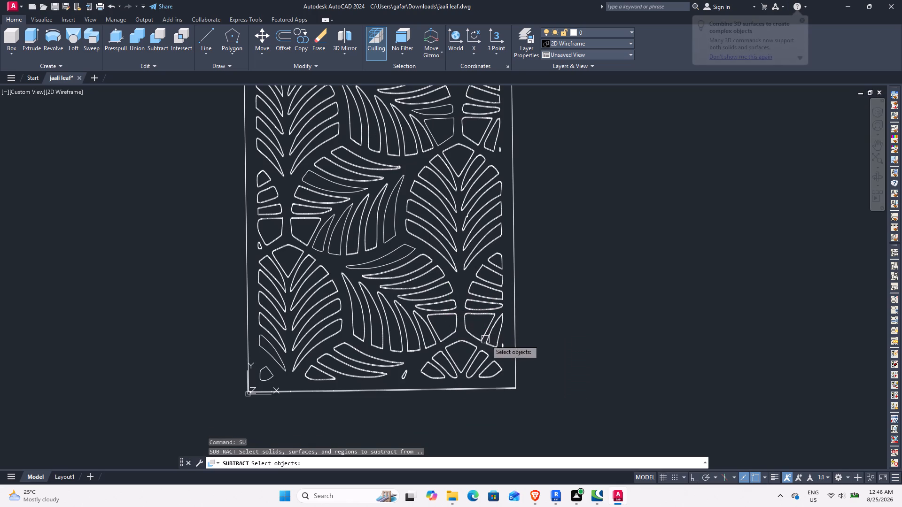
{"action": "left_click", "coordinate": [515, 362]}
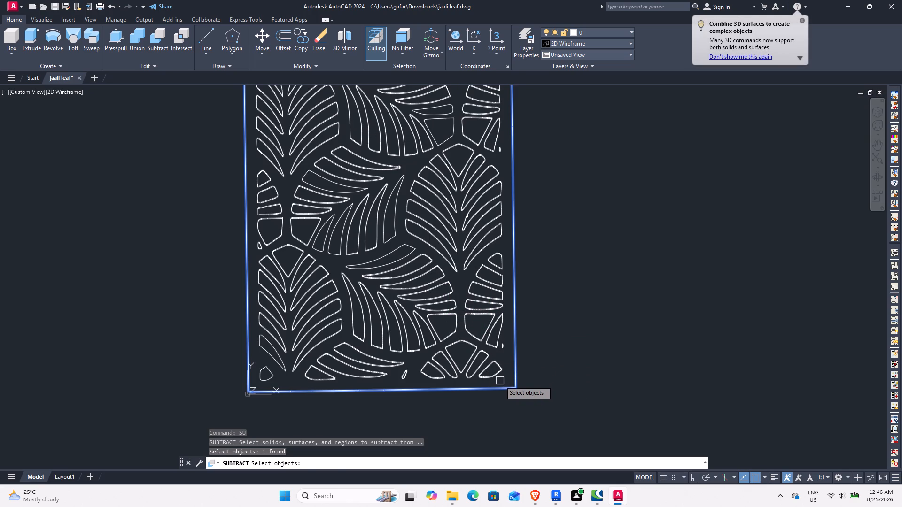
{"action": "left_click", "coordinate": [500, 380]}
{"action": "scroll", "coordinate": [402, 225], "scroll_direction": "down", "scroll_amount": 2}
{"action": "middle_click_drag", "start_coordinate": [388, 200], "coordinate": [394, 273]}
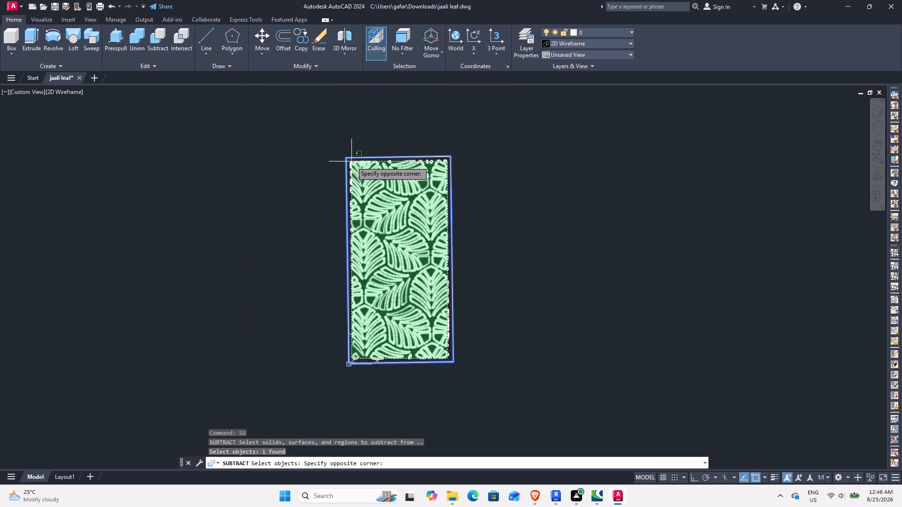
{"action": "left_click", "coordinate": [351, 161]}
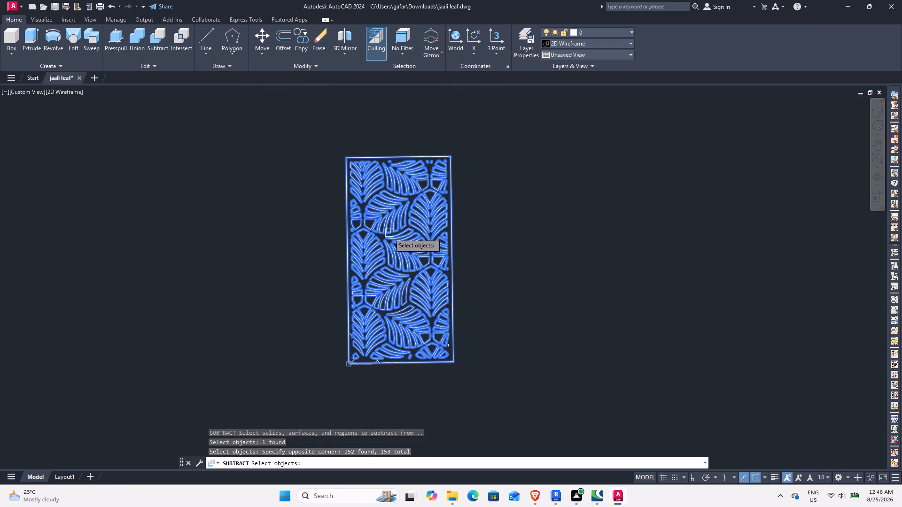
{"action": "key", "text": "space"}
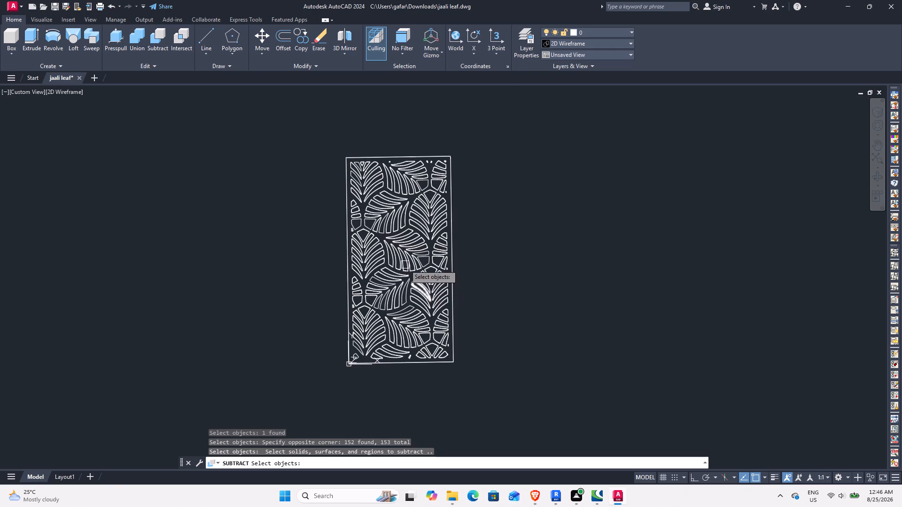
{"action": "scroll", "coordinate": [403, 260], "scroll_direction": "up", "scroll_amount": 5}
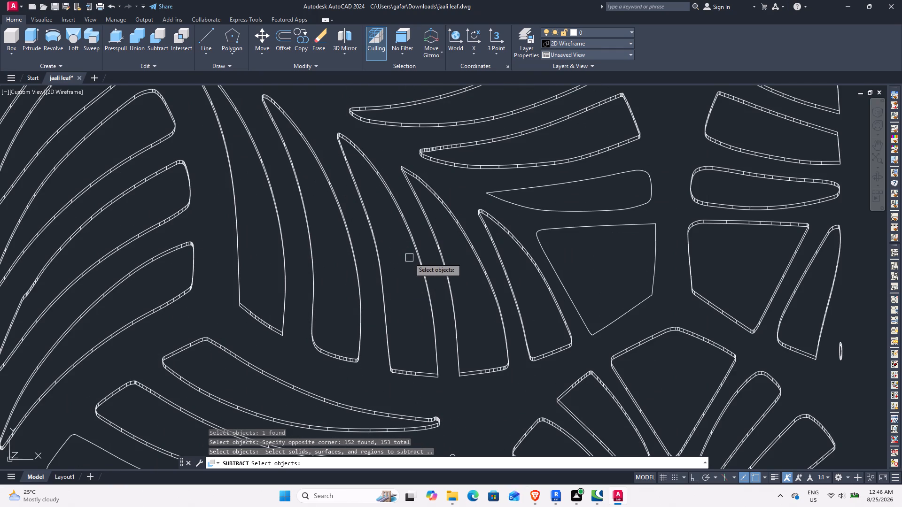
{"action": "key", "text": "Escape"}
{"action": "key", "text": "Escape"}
Select one curved leaf solid, then clear the selection and examine the slab and extruded leaf solids at an angle.
{"action": "left_click", "coordinate": [419, 271]}
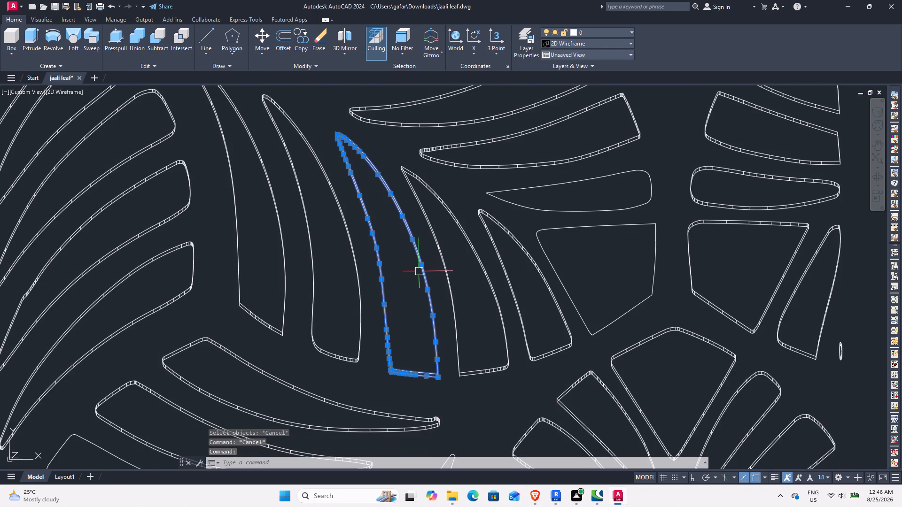
{"action": "scroll", "coordinate": [414, 268], "scroll_direction": "down", "scroll_amount": 7}
{"action": "middle_click_drag", "start_coordinate": [394, 300], "coordinate": [410, 268], "text": "shift"}
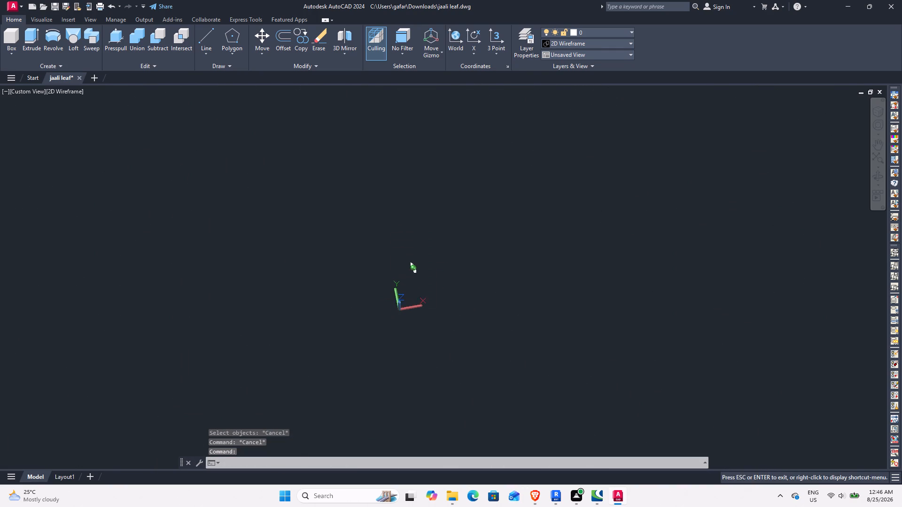
{"action": "middle_click_drag", "start_coordinate": [410, 268], "coordinate": [413, 261], "text": "shift"}
{"action": "double_click", "coordinate": [445, 331]}
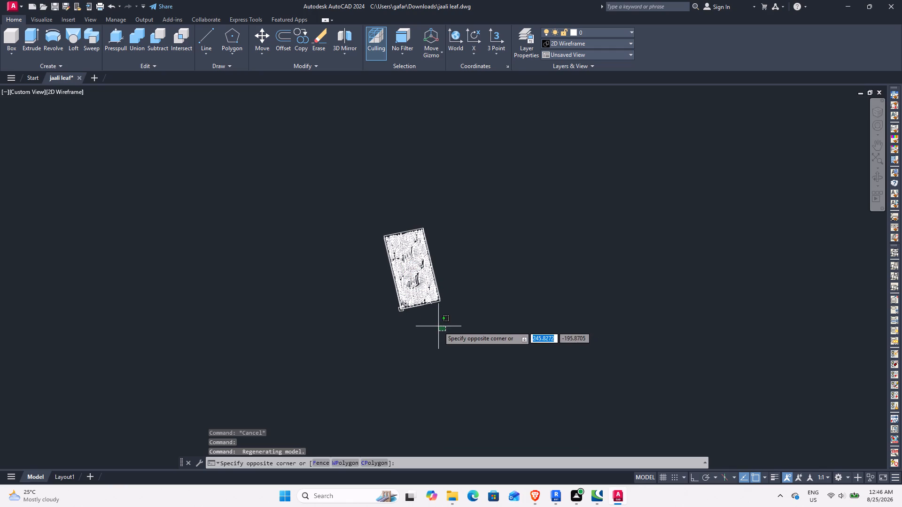
{"action": "scroll", "coordinate": [417, 275], "scroll_direction": "up", "scroll_amount": 4}
{"action": "key", "text": "Escape"}
{"action": "key", "text": "Escape"}
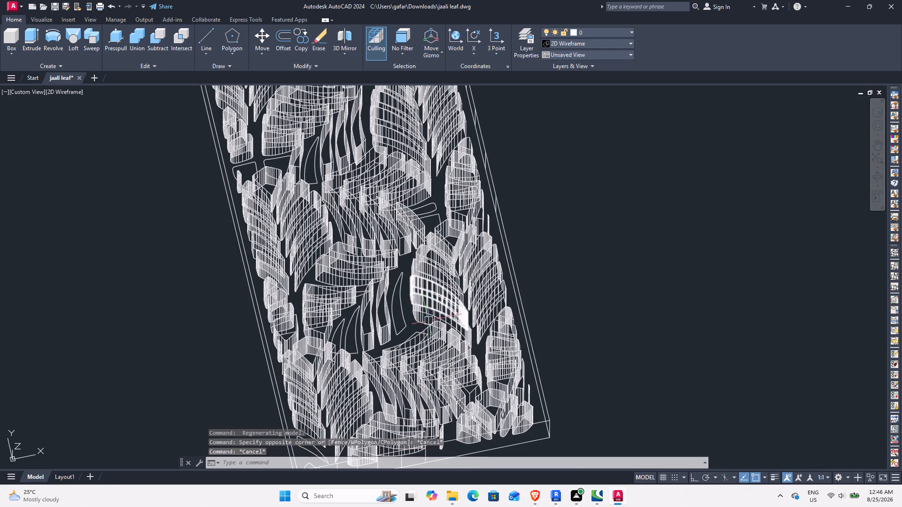
{"action": "middle_click_drag", "start_coordinate": [412, 313], "coordinate": [441, 254]}
{"action": "scroll", "coordinate": [491, 278], "scroll_direction": "down", "scroll_amount": 4}
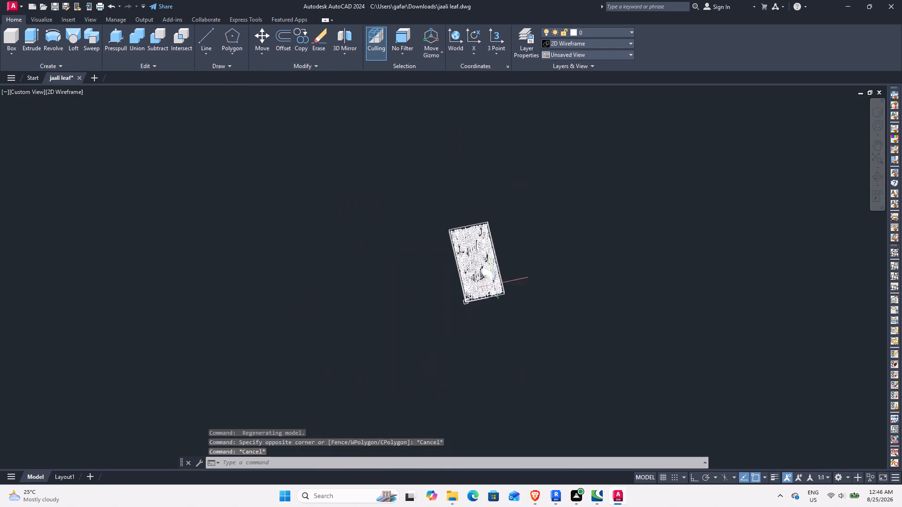
{"action": "middle_click_drag", "start_coordinate": [531, 302], "coordinate": [502, 303]}
Save the jaali leaf drawing.
{"action": "key", "text": "ctrl+s"}
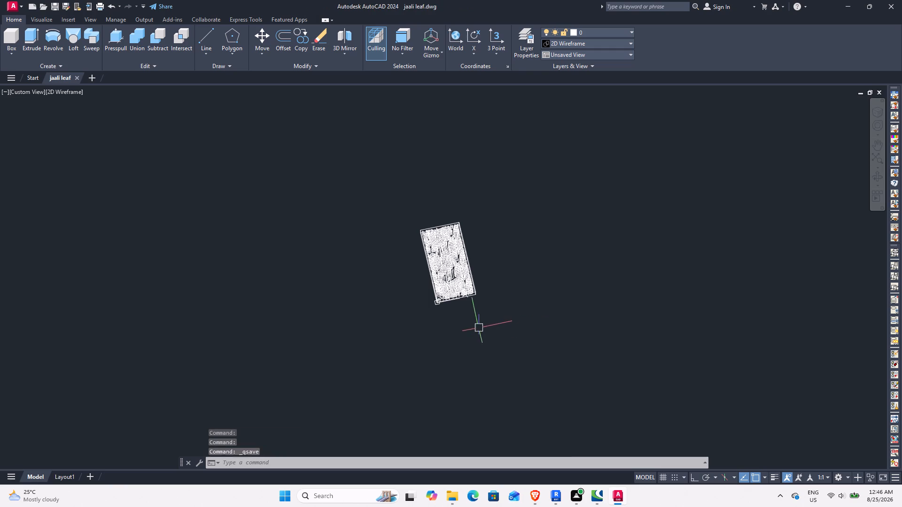
Switch to the Revit family and delete the existing free form leaf panel from the 3D view.
{"action": "left_click", "coordinate": [552, 495]}
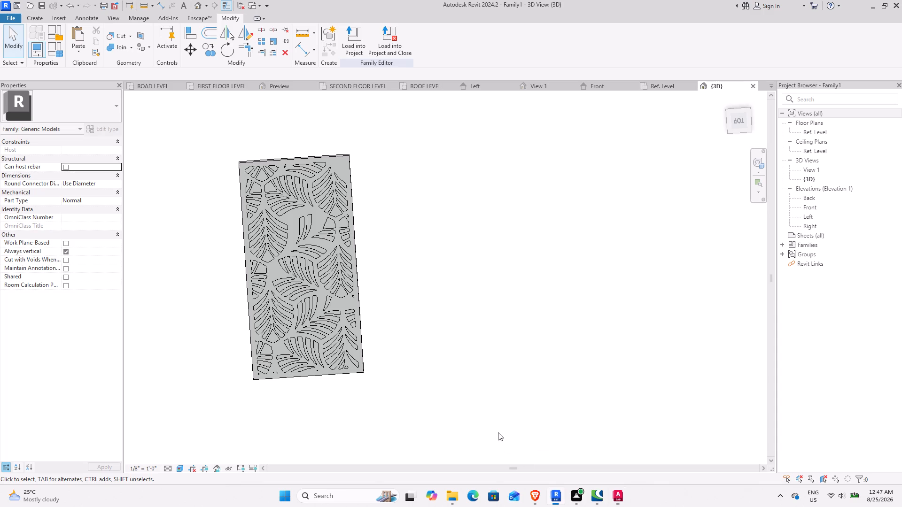
{"action": "left_click", "coordinate": [341, 204]}
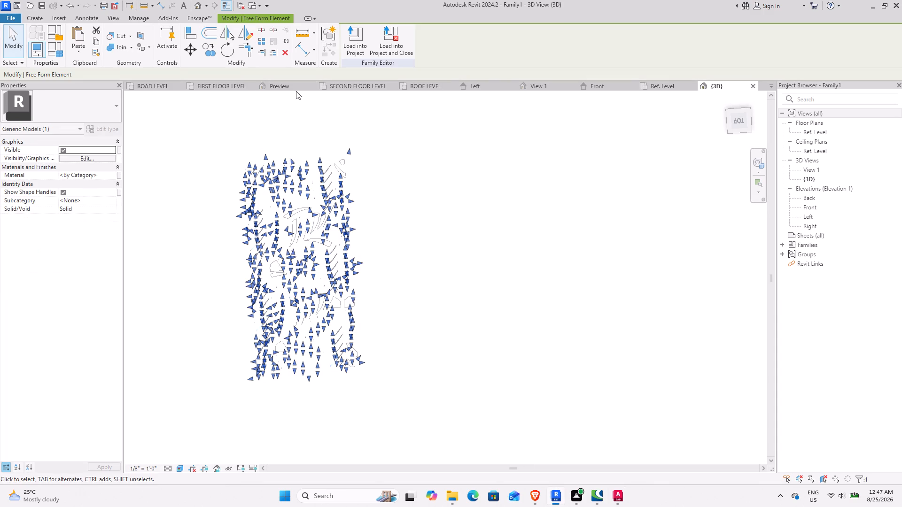
{"action": "left_click", "coordinate": [449, 277]}
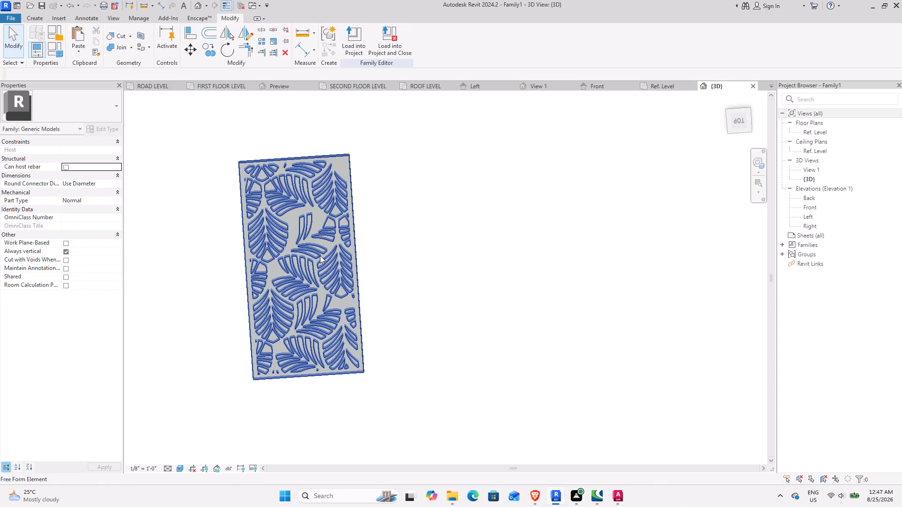
{"action": "left_click", "coordinate": [327, 255]}
{"action": "scroll", "coordinate": [316, 256], "scroll_direction": "up", "scroll_amount": 4}
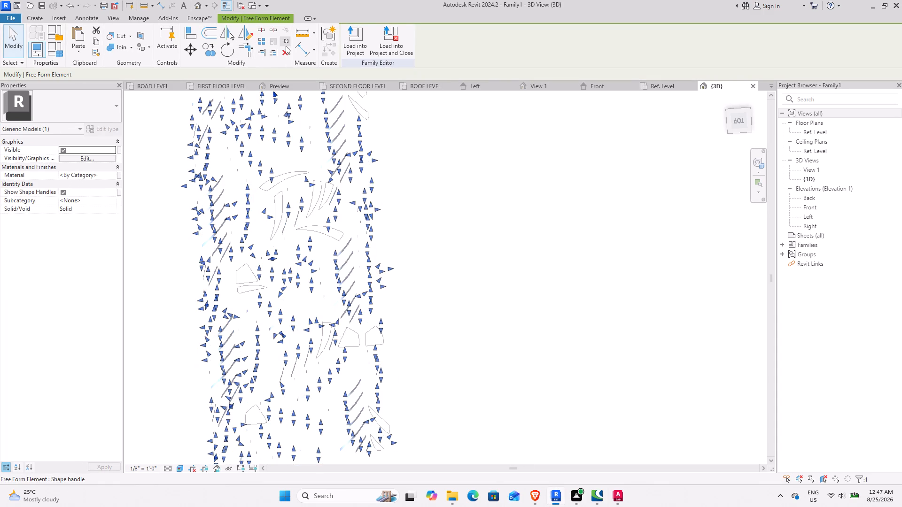
{"action": "left_click", "coordinate": [282, 54]}
Delete all the leftover leaf outline lines in the 3D view.
{"action": "scroll", "coordinate": [288, 153], "scroll_direction": "down", "scroll_amount": 4}
{"action": "scroll", "coordinate": [358, 208], "scroll_direction": "down", "scroll_amount": 4}
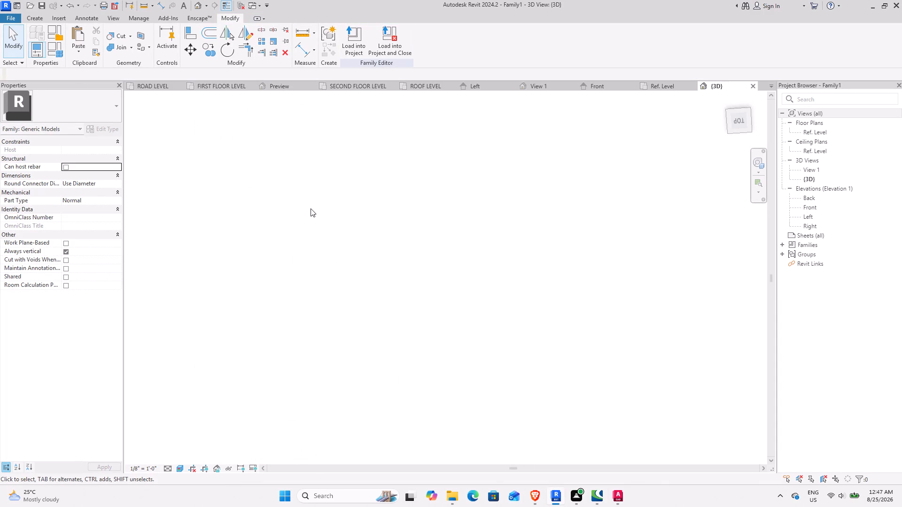
{"action": "scroll", "coordinate": [296, 162], "scroll_direction": "down", "scroll_amount": 3}
{"action": "middle_click_drag", "start_coordinate": [278, 149], "coordinate": [334, 232]}
{"action": "left_click_drag", "start_coordinate": [439, 336], "coordinate": [315, 177]}
{"action": "left_click", "coordinate": [288, 55]}
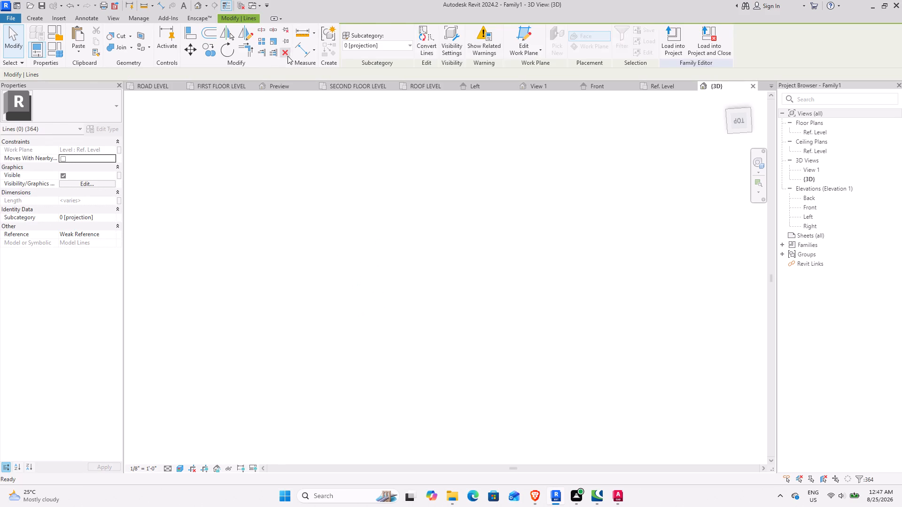
Import the CAD file jaali leaf.dwg with Auto - Center to Center positioning at Ref. Level, in black and white.
{"action": "scroll", "coordinate": [359, 218], "scroll_direction": "down", "scroll_amount": 11}
{"action": "scroll", "coordinate": [336, 213], "scroll_direction": "up", "scroll_amount": 2}
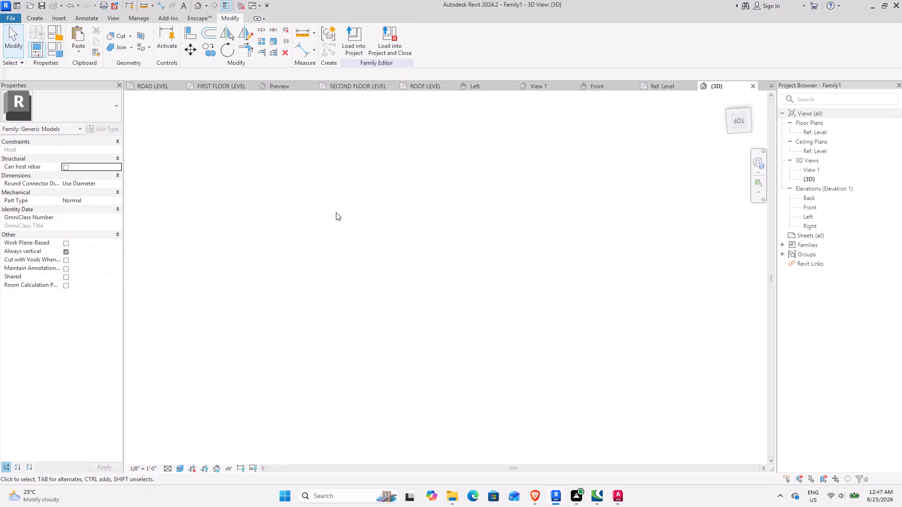
{"action": "middle_click_drag", "start_coordinate": [333, 208], "coordinate": [347, 246]}
{"action": "left_click", "coordinate": [54, 19]}
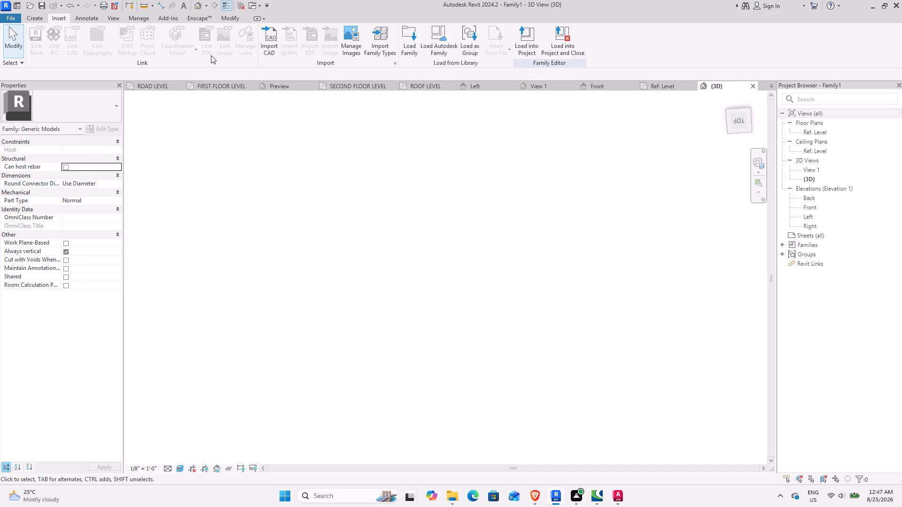
{"action": "left_click", "coordinate": [272, 43]}
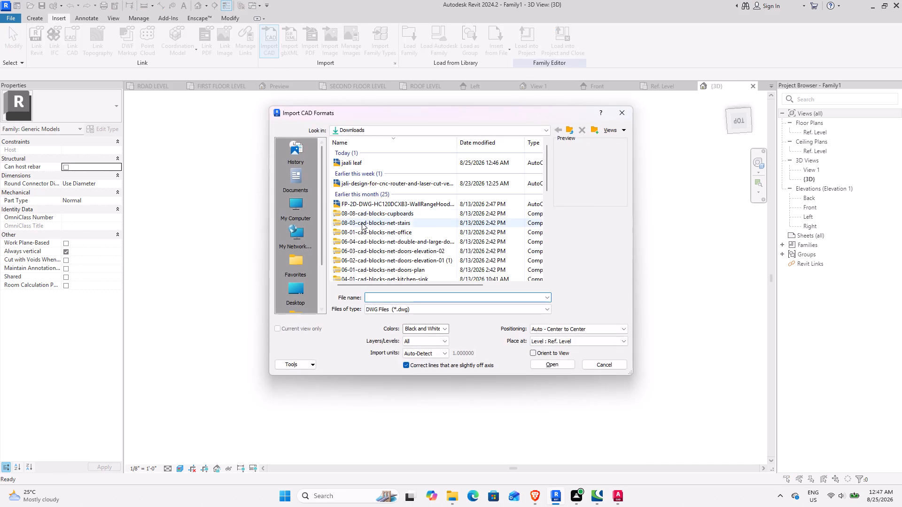
{"action": "left_click", "coordinate": [379, 166]}
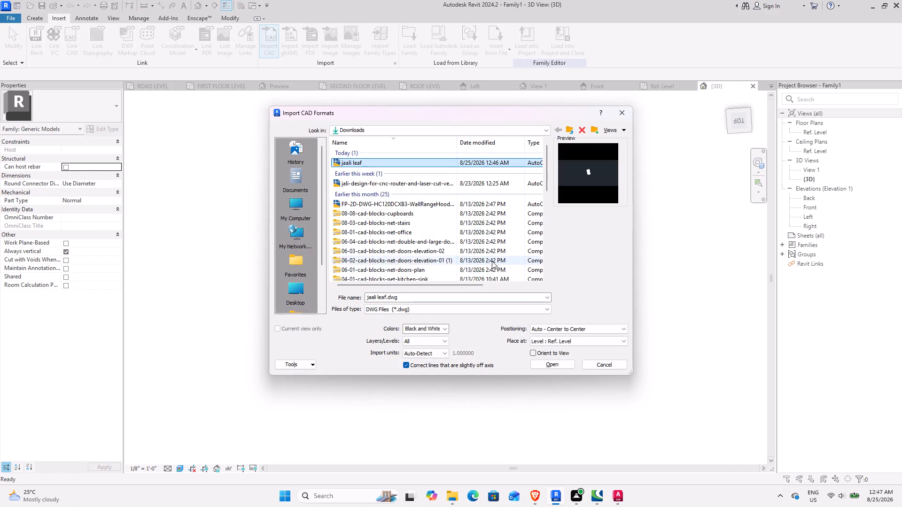
{"action": "left_click", "coordinate": [549, 365]}
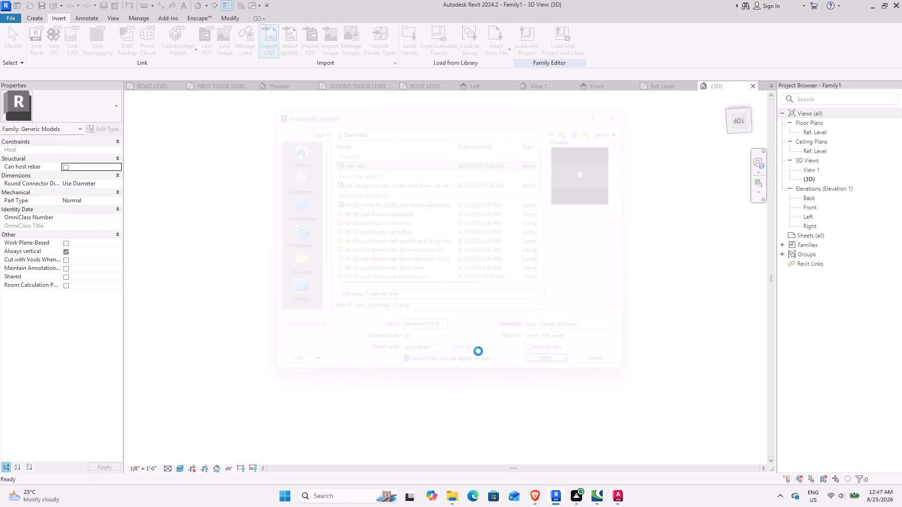
Select and deselect the imported leaf panel, then examine its face and edge thickness from above and at an angle.
{"action": "scroll", "coordinate": [353, 281], "scroll_direction": "up", "scroll_amount": 4}
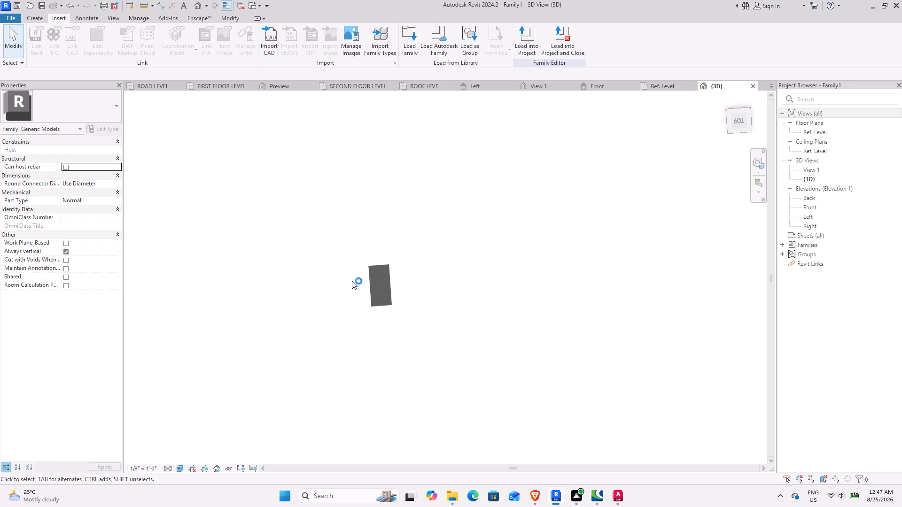
{"action": "scroll", "coordinate": [371, 290], "scroll_direction": "up", "scroll_amount": 8}
{"action": "scroll", "coordinate": [415, 299], "scroll_direction": "up", "scroll_amount": 7}
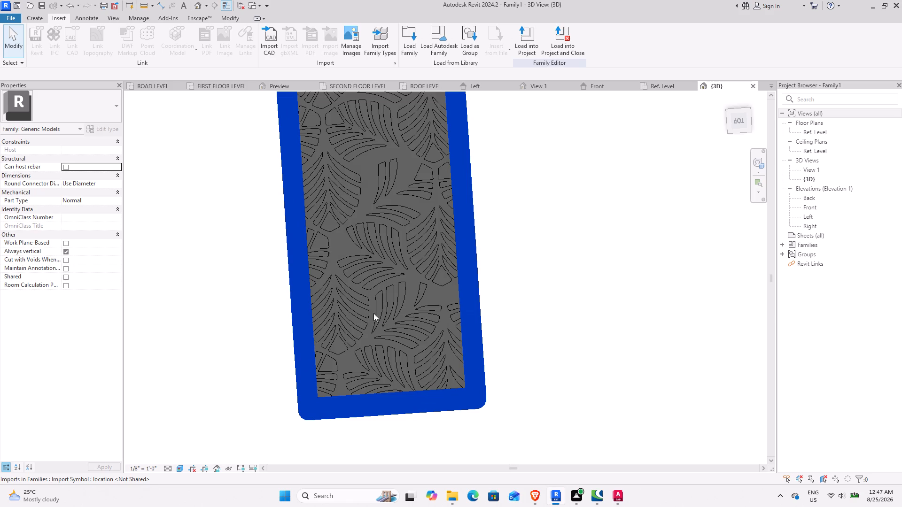
{"action": "left_click", "coordinate": [429, 347]}
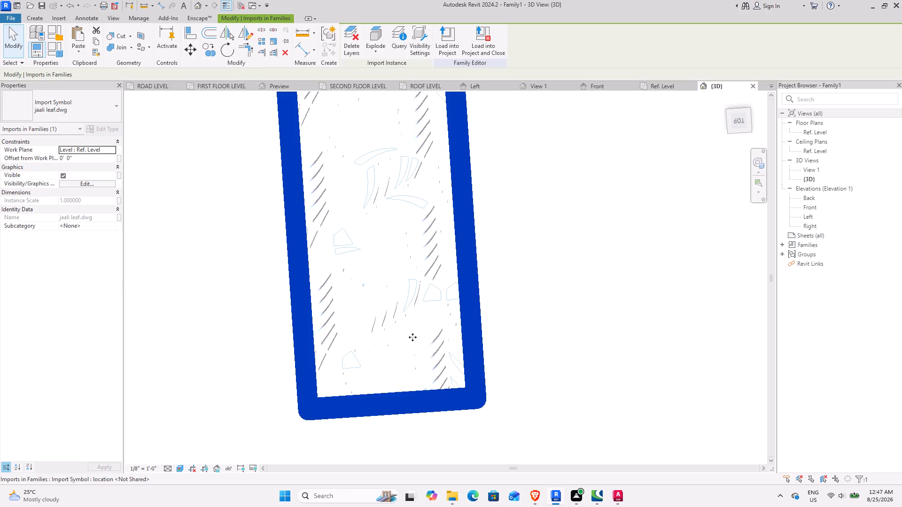
{"action": "scroll", "coordinate": [384, 292], "scroll_direction": "down", "scroll_amount": 4}
{"action": "left_click", "coordinate": [536, 270]}
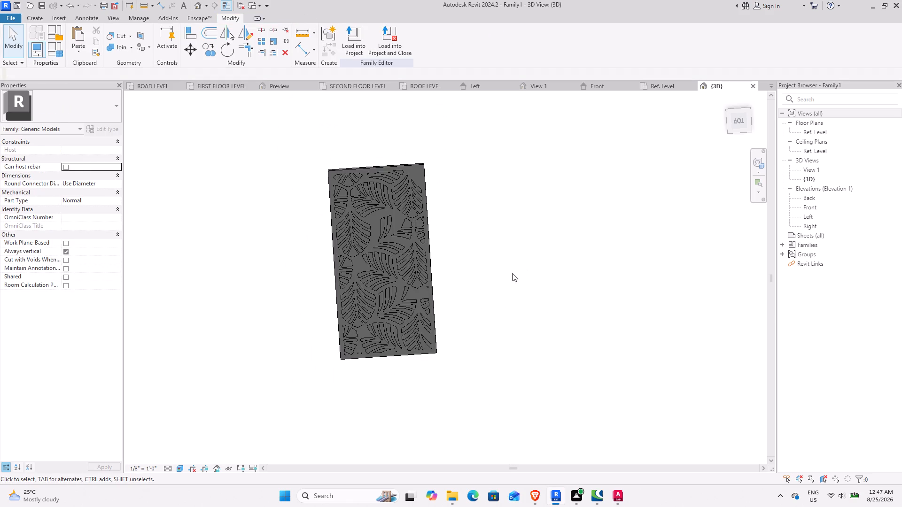
{"action": "middle_click_drag", "start_coordinate": [375, 296], "coordinate": [418, 203], "text": "shift"}
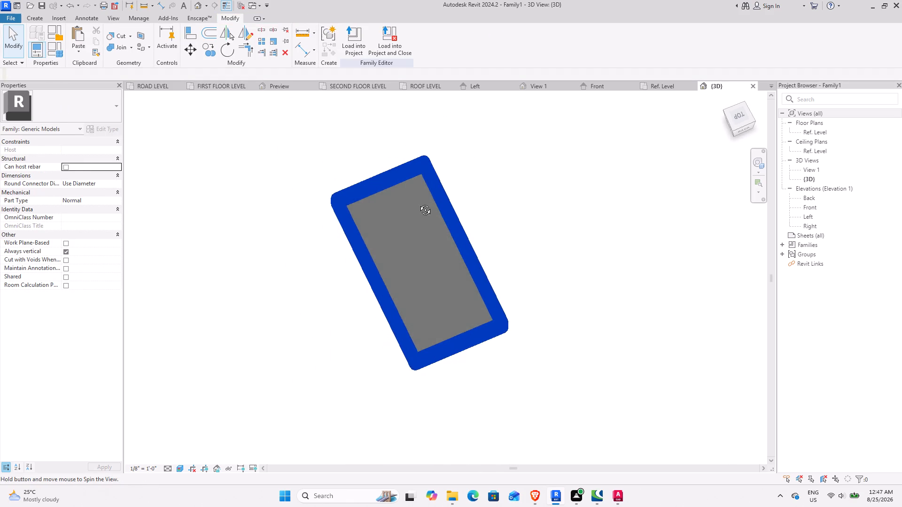
{"action": "middle_click_drag", "start_coordinate": [418, 203], "coordinate": [418, 202], "text": "shift"}
{"action": "middle_click_drag", "start_coordinate": [319, 311], "coordinate": [374, 207], "text": "shift"}
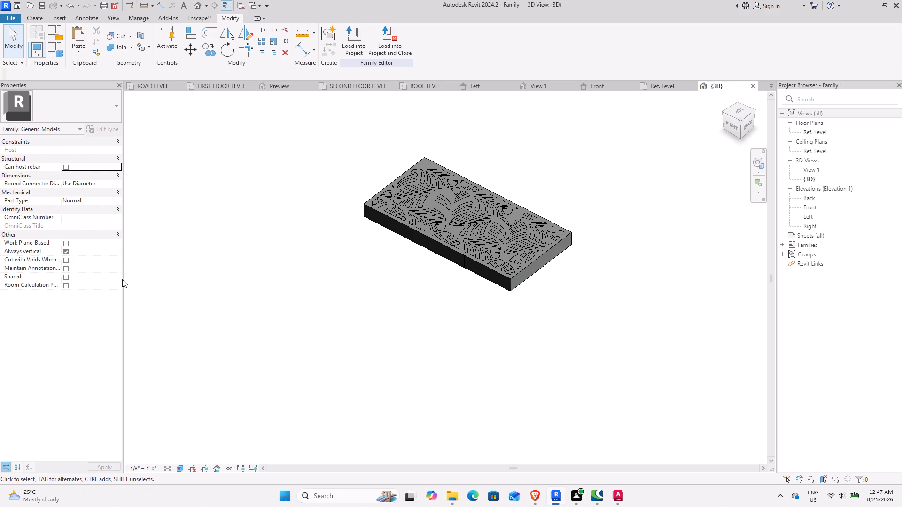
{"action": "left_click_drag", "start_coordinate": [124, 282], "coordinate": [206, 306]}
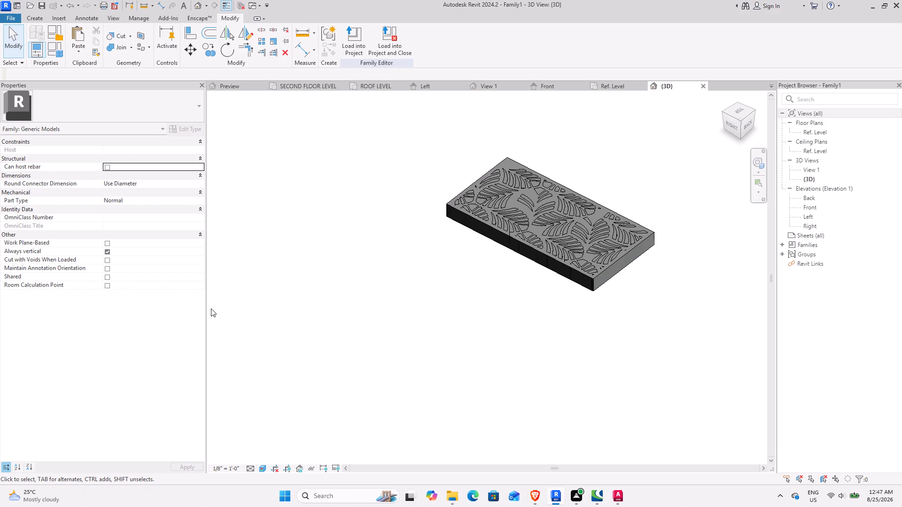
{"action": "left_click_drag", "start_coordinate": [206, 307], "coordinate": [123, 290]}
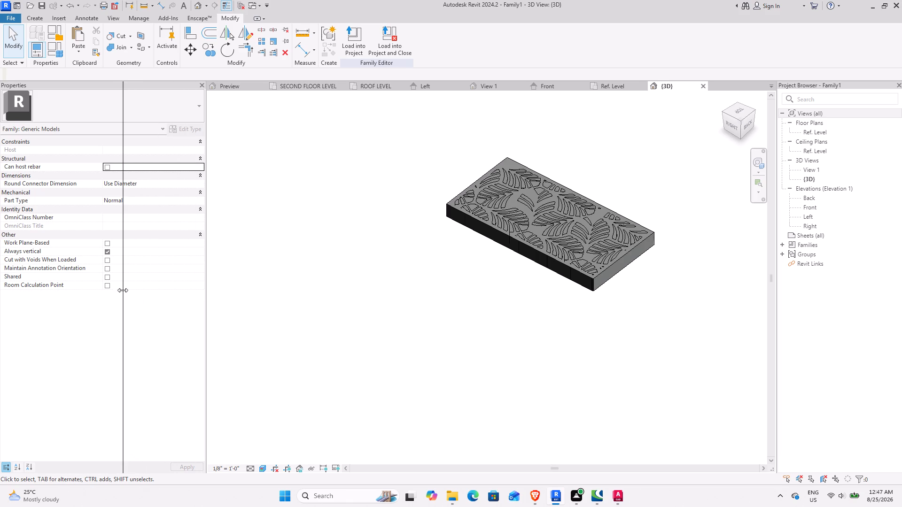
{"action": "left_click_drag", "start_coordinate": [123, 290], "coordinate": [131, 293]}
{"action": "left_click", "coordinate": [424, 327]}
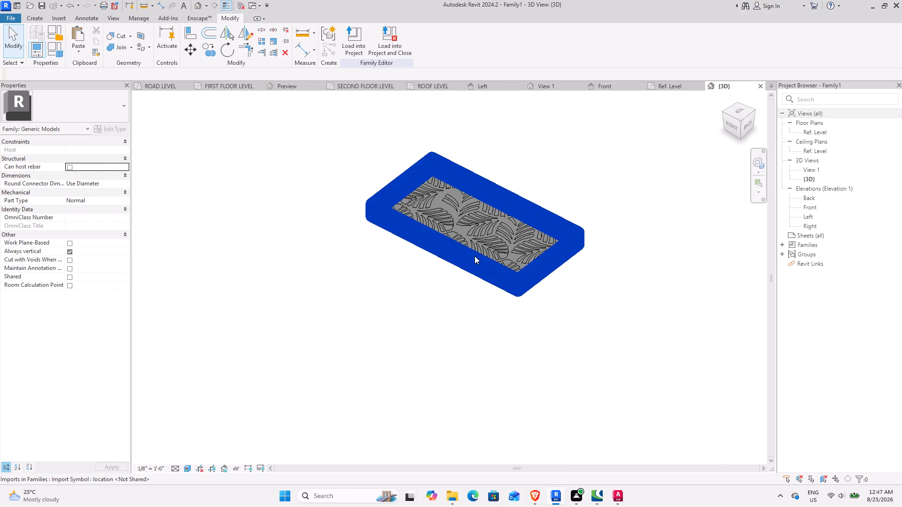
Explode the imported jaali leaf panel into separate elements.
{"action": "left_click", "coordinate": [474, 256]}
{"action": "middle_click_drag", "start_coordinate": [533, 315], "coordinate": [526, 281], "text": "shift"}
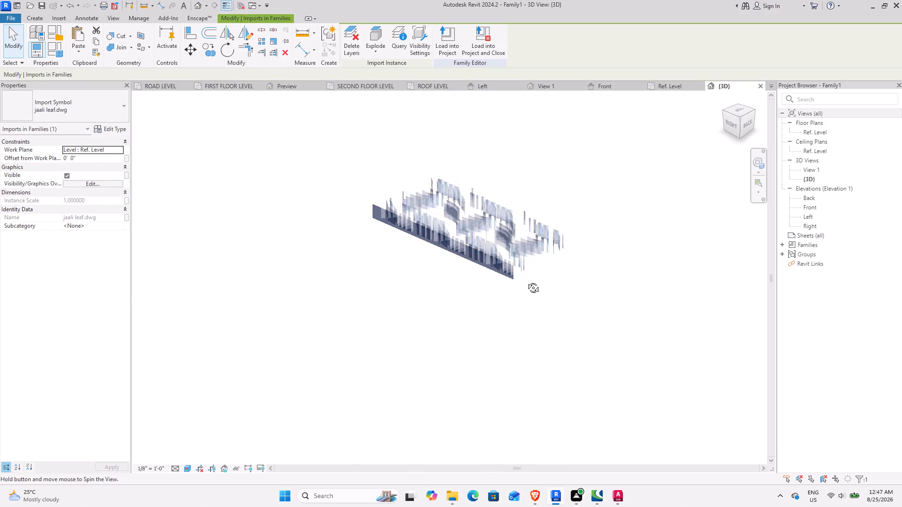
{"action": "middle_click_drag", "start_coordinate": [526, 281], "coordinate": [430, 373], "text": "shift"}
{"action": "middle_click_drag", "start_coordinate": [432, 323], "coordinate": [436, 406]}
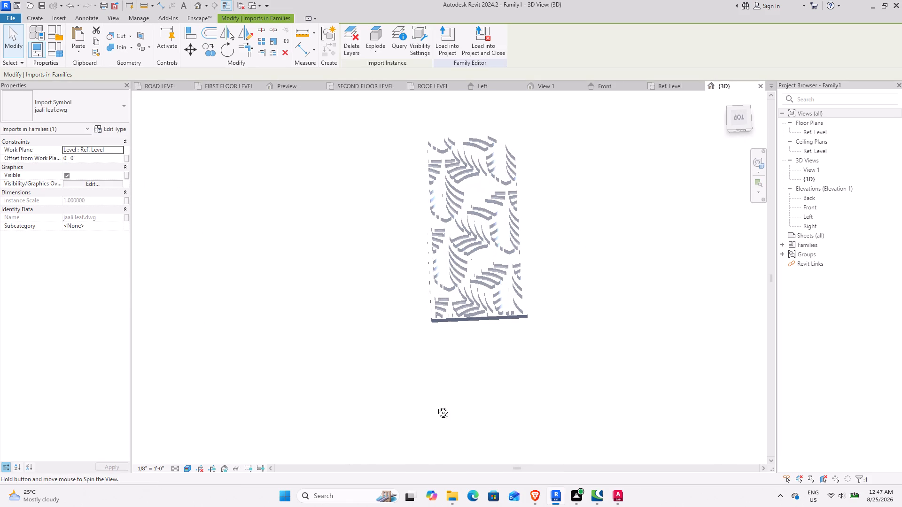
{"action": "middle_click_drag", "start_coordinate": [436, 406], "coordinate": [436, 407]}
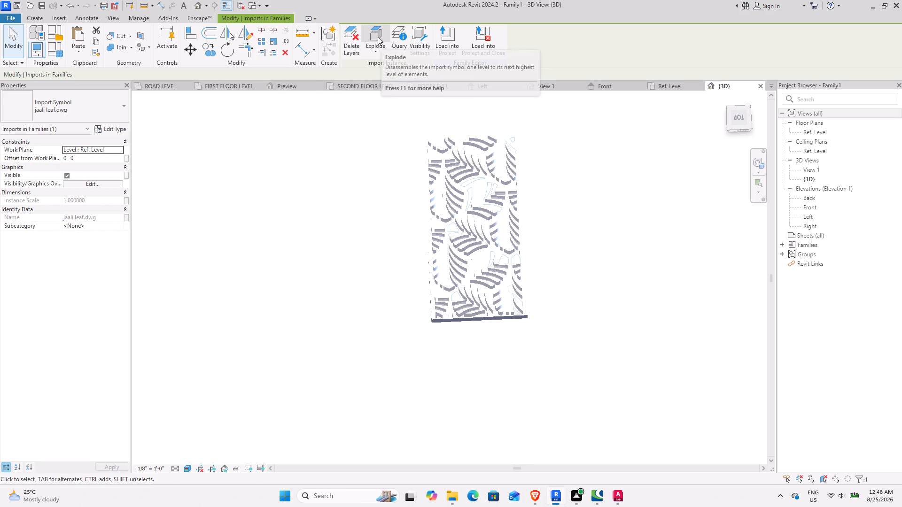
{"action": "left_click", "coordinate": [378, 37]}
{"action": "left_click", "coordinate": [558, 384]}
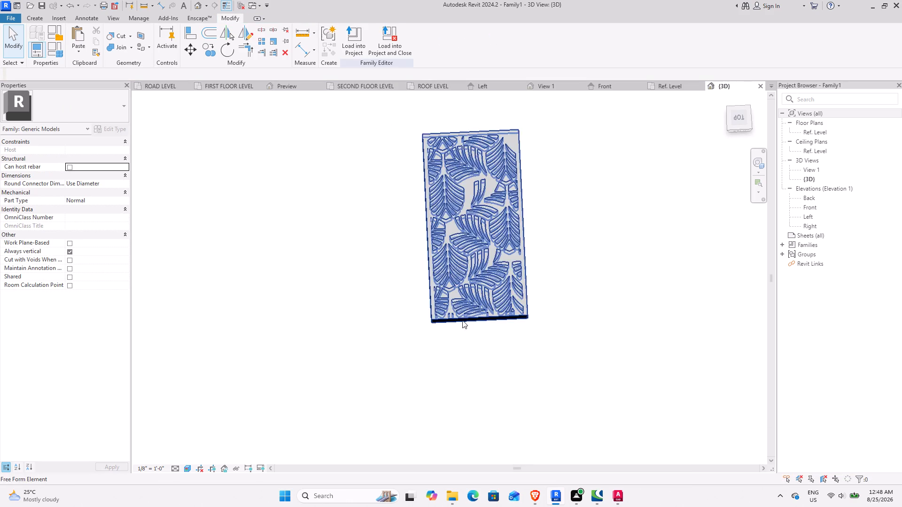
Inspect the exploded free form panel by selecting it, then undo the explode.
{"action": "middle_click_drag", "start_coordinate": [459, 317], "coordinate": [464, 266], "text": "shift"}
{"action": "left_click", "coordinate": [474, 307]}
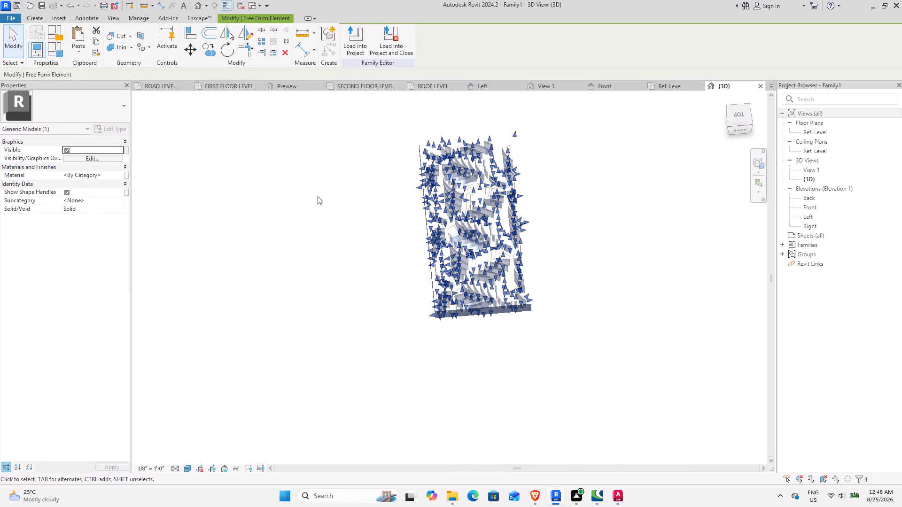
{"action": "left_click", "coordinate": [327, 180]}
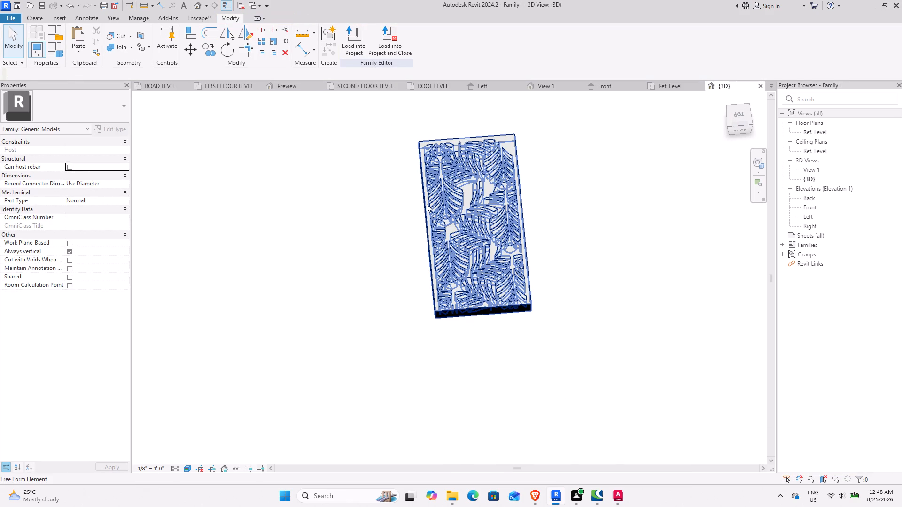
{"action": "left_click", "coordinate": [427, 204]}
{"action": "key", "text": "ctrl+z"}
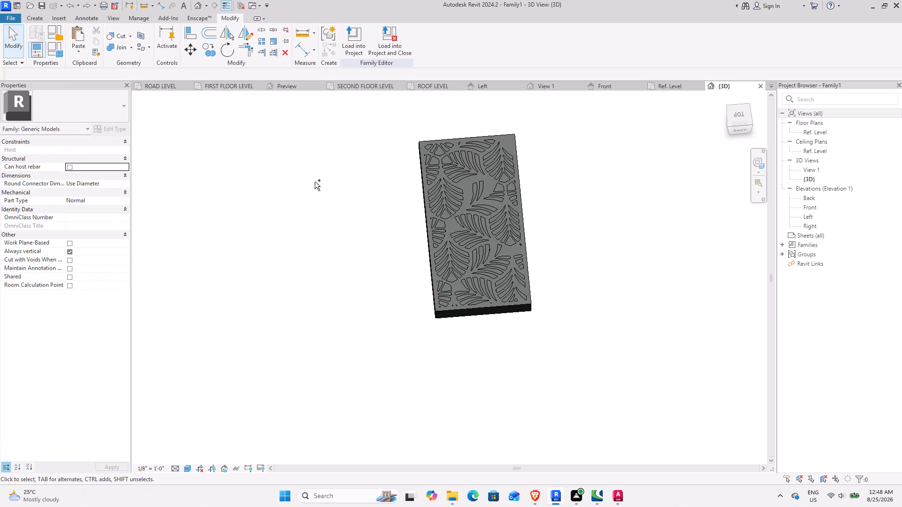
Undo the most recent changes, then delete all elements of the leaf panel from the family.
{"action": "key", "text": "ctrl+z"}
{"action": "key", "text": "ctrl+z"}
{"action": "key", "text": "ctrl+z"}
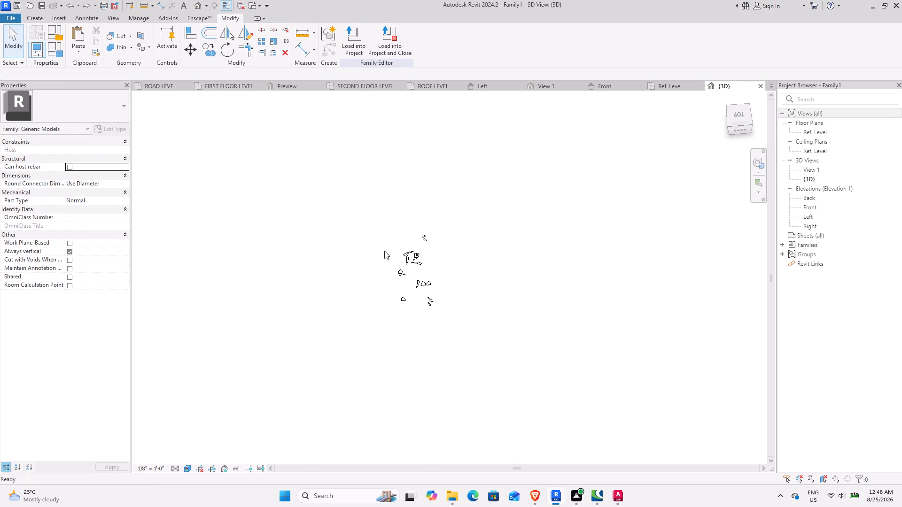
{"action": "scroll", "coordinate": [419, 259], "scroll_direction": "down", "scroll_amount": 8}
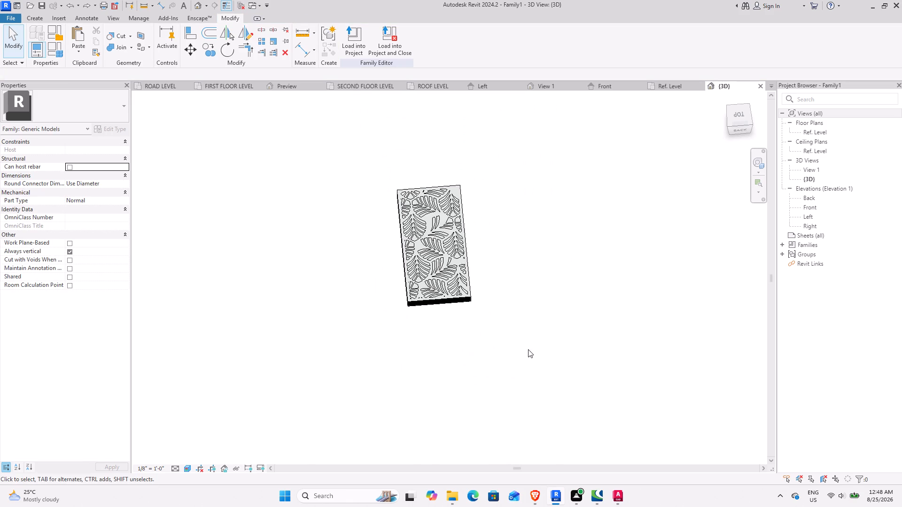
{"action": "left_click_drag", "start_coordinate": [524, 348], "coordinate": [360, 153]}
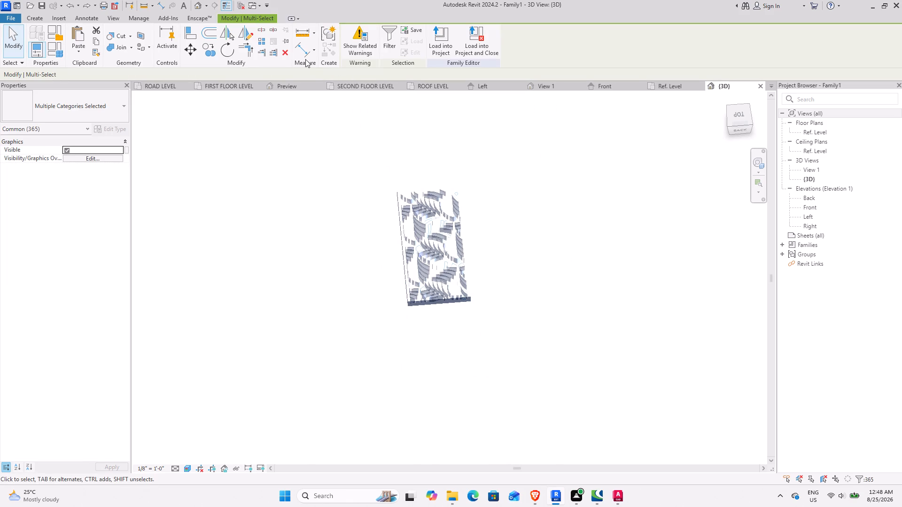
{"action": "left_click", "coordinate": [289, 56]}
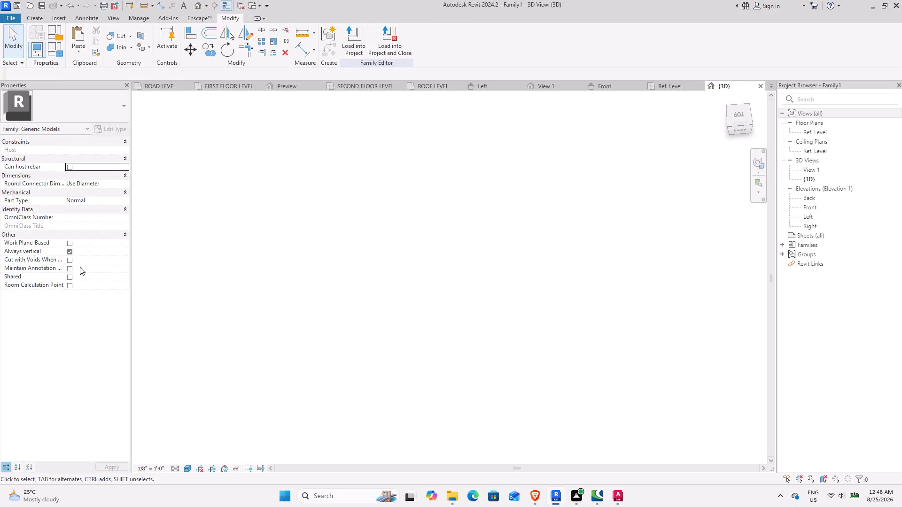
Enable Cut with Voids When Loaded for the Generic Model family.
{"action": "left_click", "coordinate": [68, 261]}
Import the CAD file jaali leaf.dwg in black and white, positioned Auto - Center to Center at Ref. Level.
{"action": "left_click", "coordinate": [54, 19]}
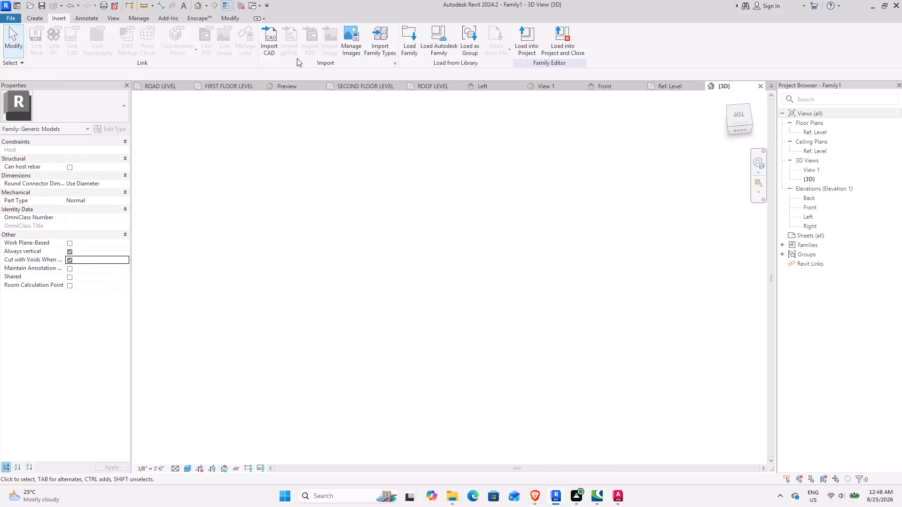
{"action": "left_click", "coordinate": [268, 40]}
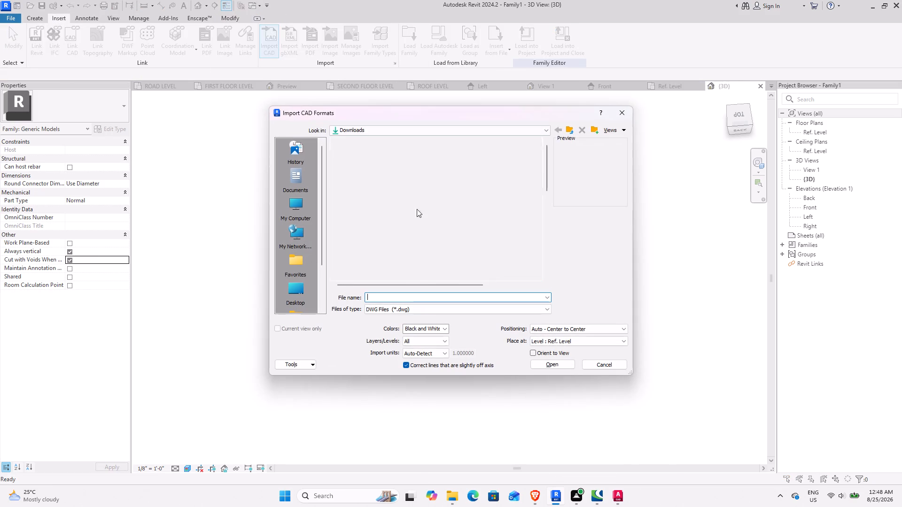
{"action": "left_click", "coordinate": [386, 167]}
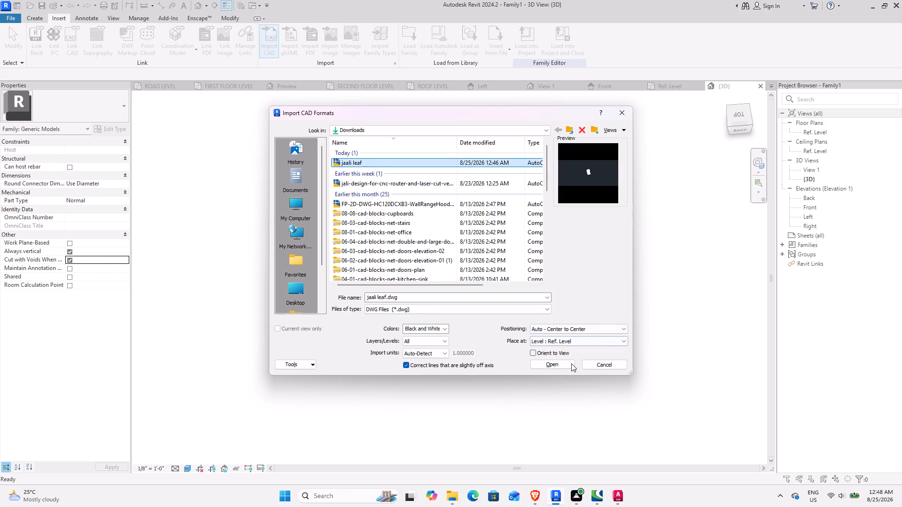
{"action": "left_click", "coordinate": [560, 366]}
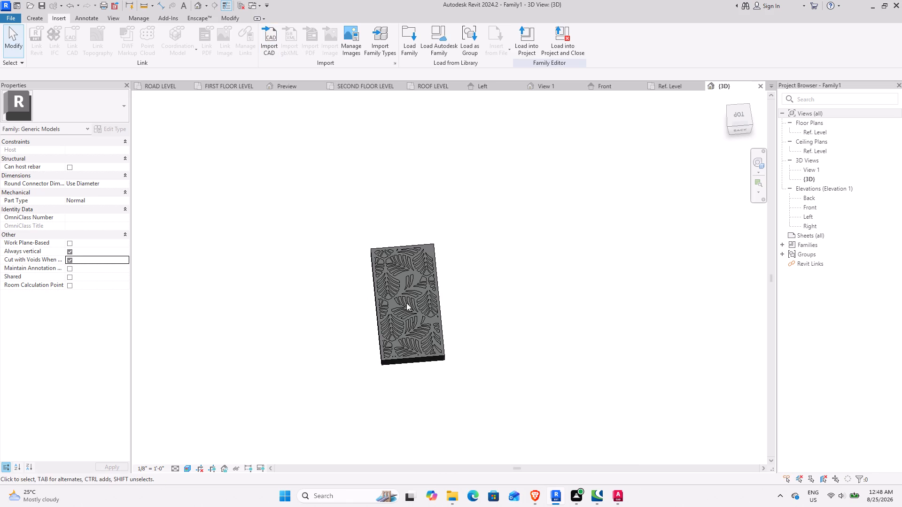
Explode the newly imported jaali leaf panel into separate elements.
{"action": "scroll", "coordinate": [408, 303], "scroll_direction": "up", "scroll_amount": 5}
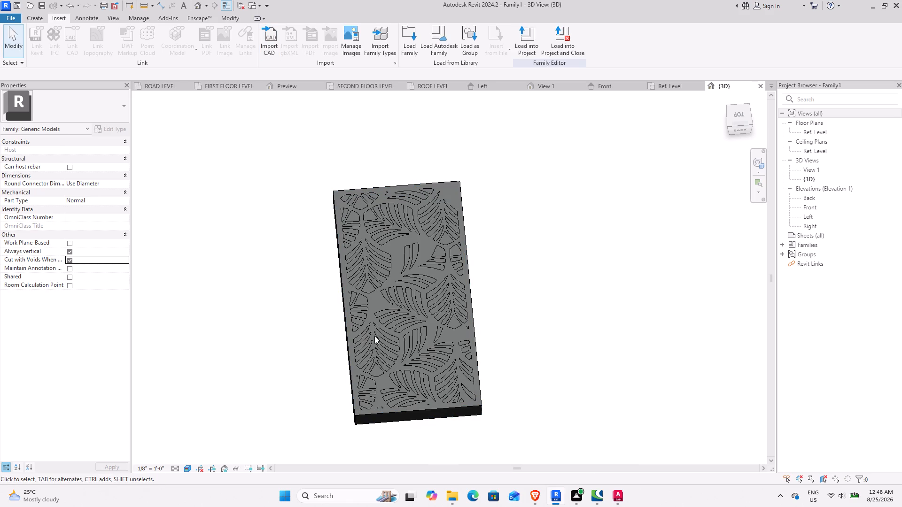
{"action": "left_click", "coordinate": [352, 313]}
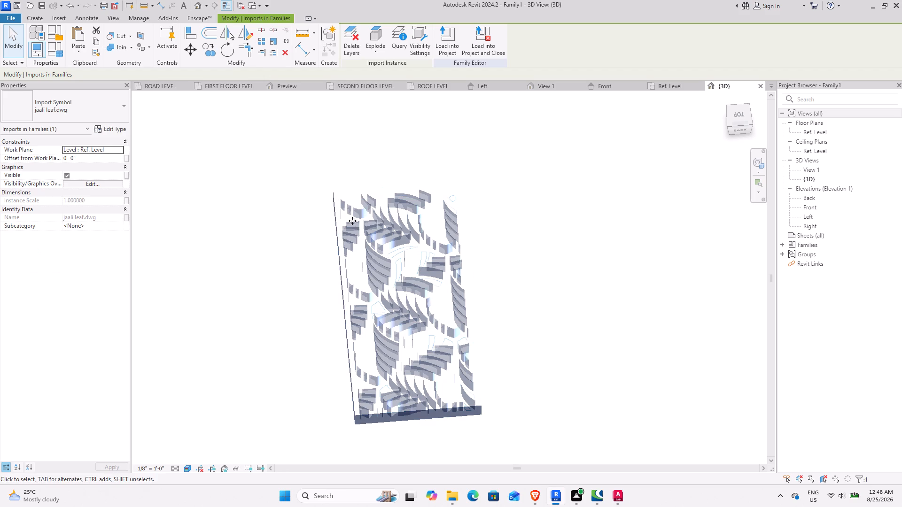
{"action": "left_click", "coordinate": [354, 32]}
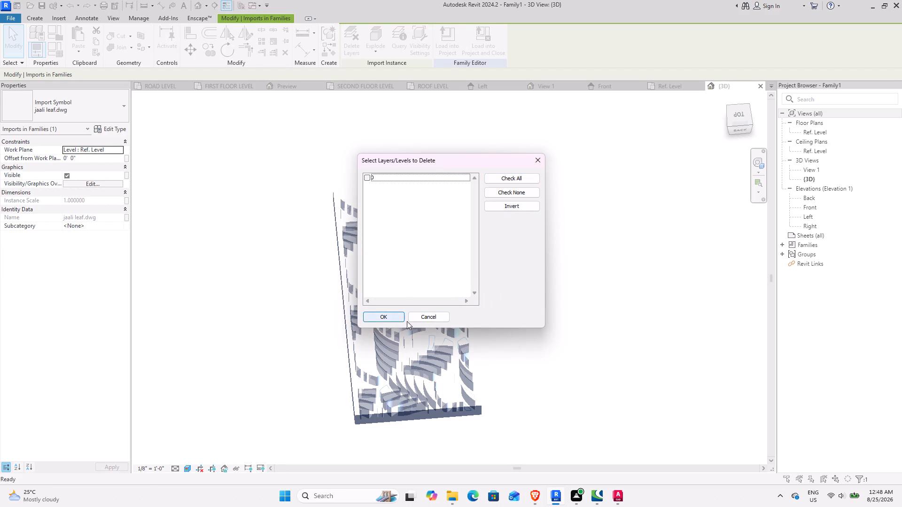
{"action": "left_click", "coordinate": [428, 321]}
{"action": "left_click", "coordinate": [452, 325]}
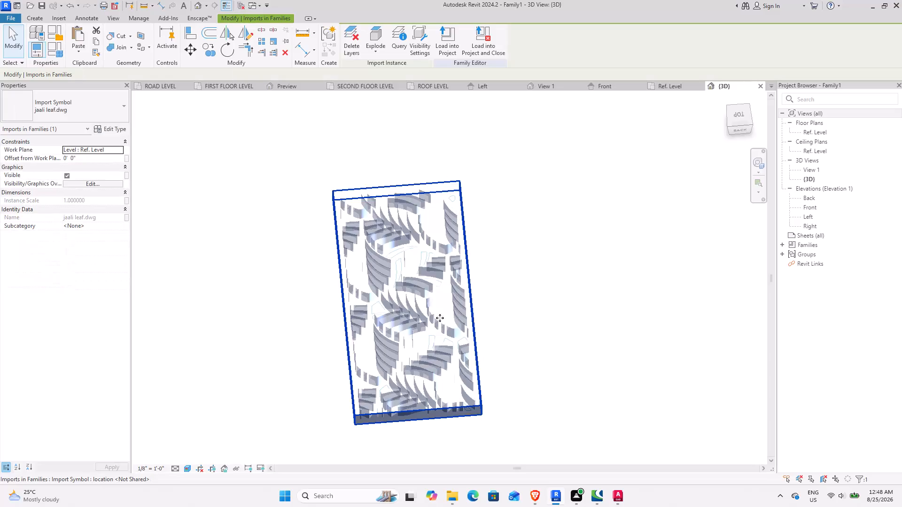
{"action": "left_click", "coordinate": [381, 55]}
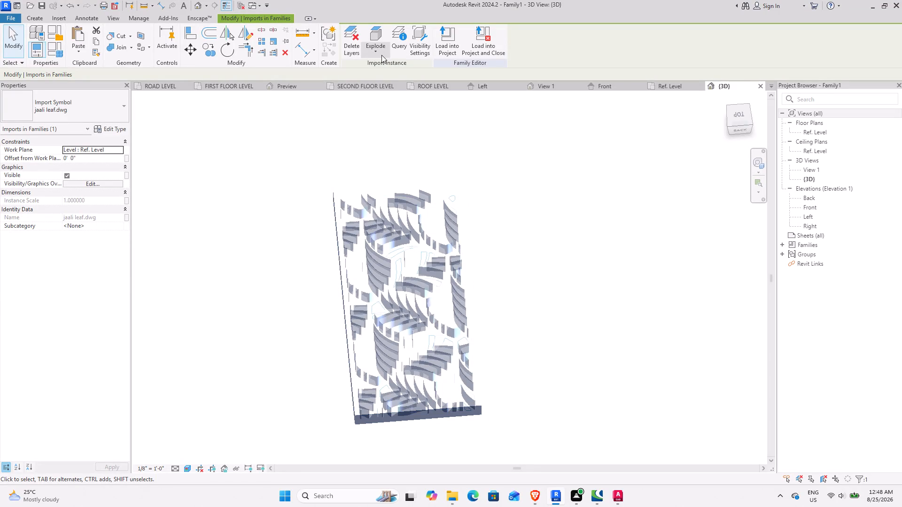
{"action": "left_click", "coordinate": [384, 91]}
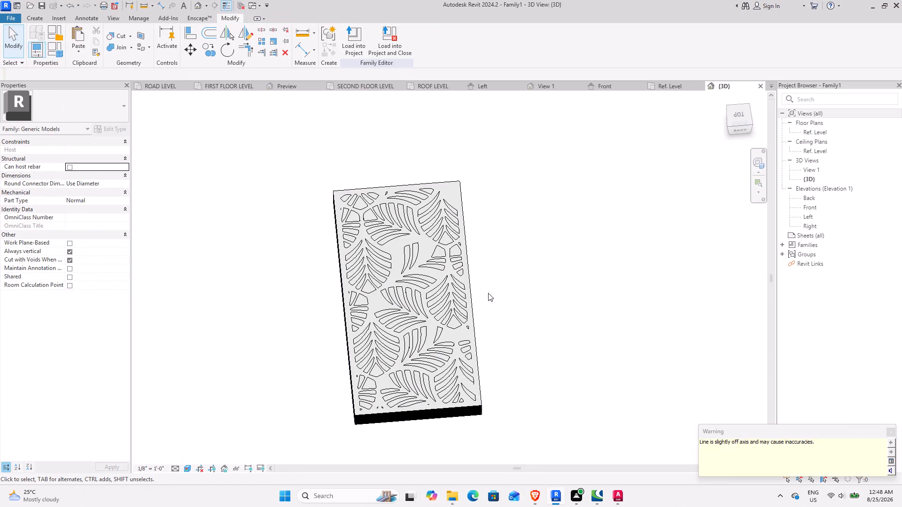
Examine the exploded free form panel's leaf pattern, openings and edge thickness from several angles.
{"action": "left_click", "coordinate": [524, 360]}
{"action": "left_click", "coordinate": [471, 339]}
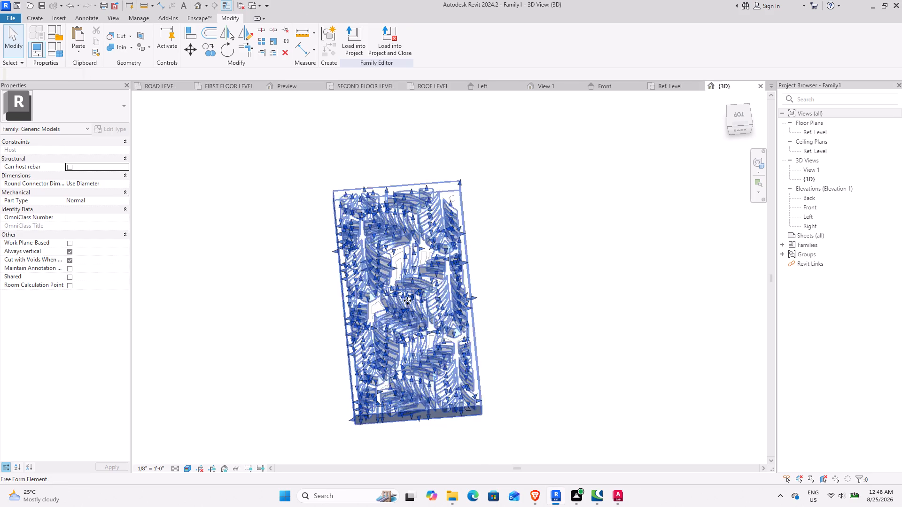
{"action": "left_click", "coordinate": [537, 346]}
{"action": "middle_click_drag", "start_coordinate": [522, 334], "coordinate": [529, 390], "text": "shift"}
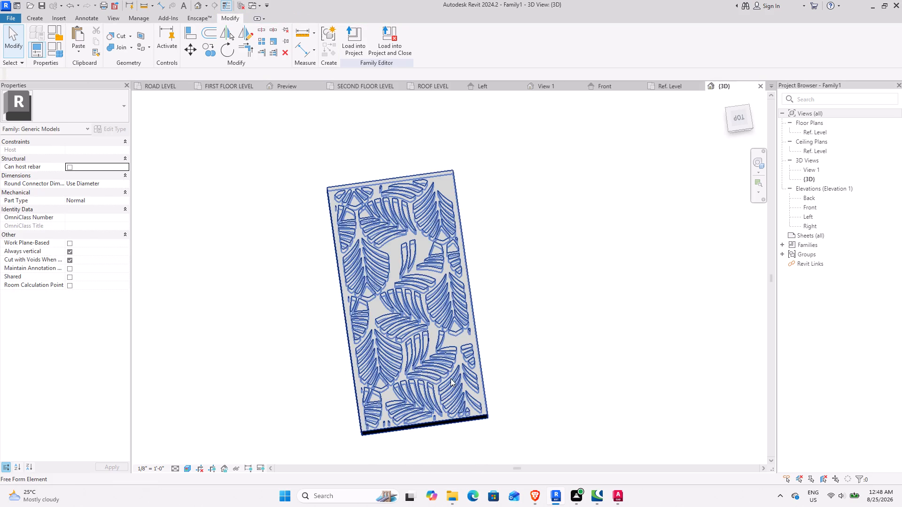
{"action": "middle_click_drag", "start_coordinate": [418, 379], "coordinate": [466, 177], "text": "shift"}
{"action": "middle_click_drag", "start_coordinate": [461, 296], "coordinate": [469, 221]}
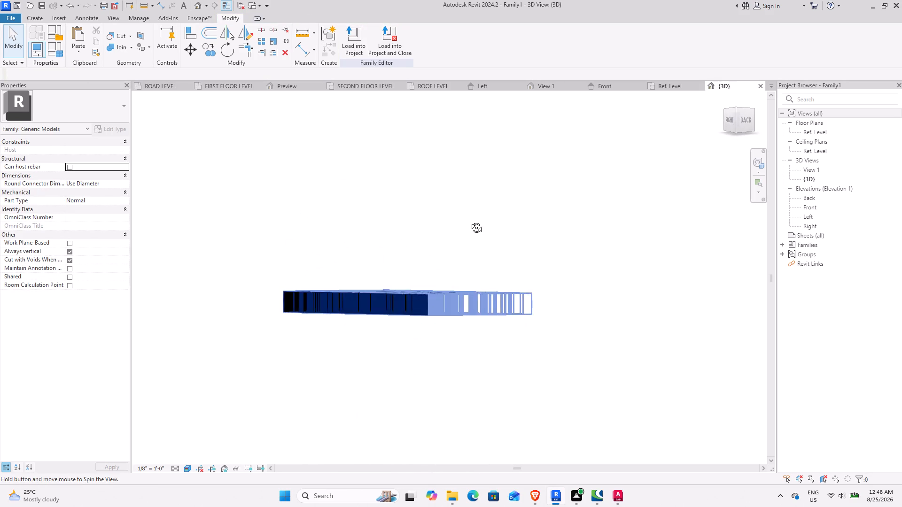
{"action": "middle_click_drag", "start_coordinate": [469, 221], "coordinate": [439, 288]}
{"action": "middle_click_drag", "start_coordinate": [389, 332], "coordinate": [412, 261]}
{"action": "scroll", "coordinate": [474, 279], "scroll_direction": "up", "scroll_amount": 3}
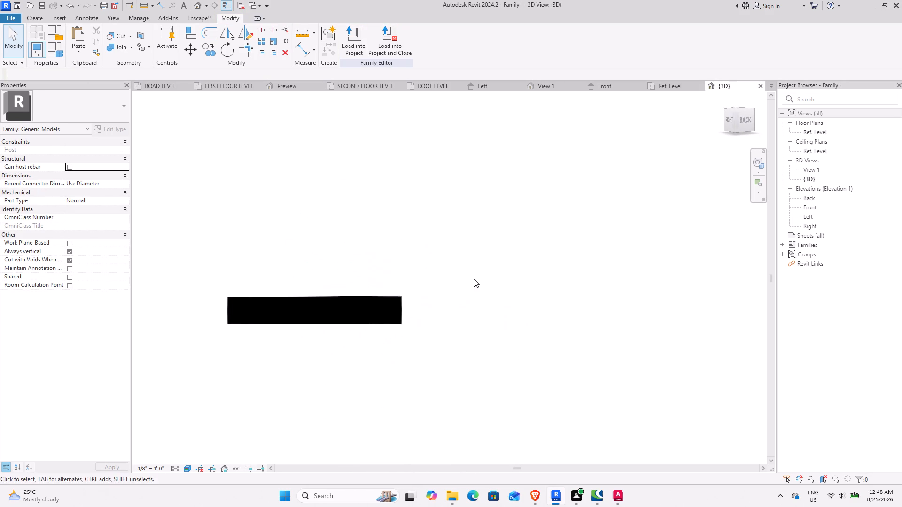
{"action": "left_click", "coordinate": [452, 300]}
{"action": "middle_click_drag", "start_coordinate": [457, 296], "coordinate": [447, 379], "text": "shift"}
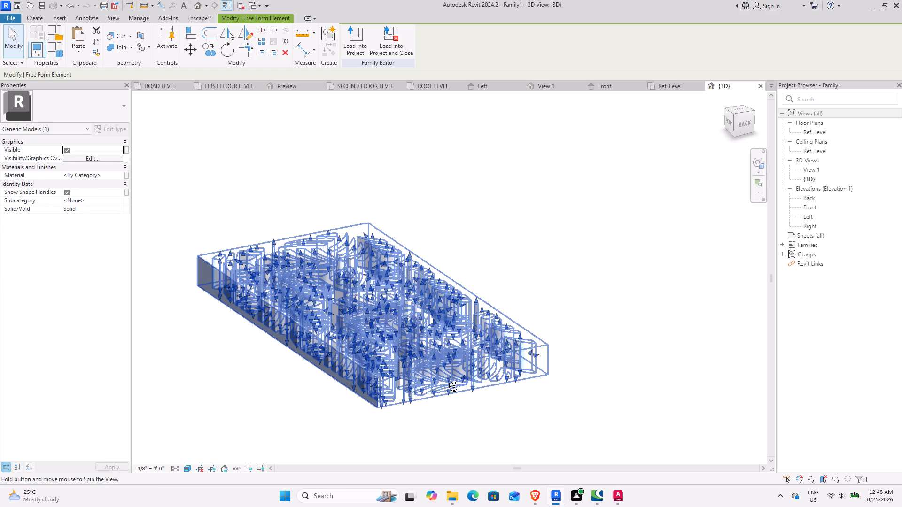
{"action": "middle_click_drag", "start_coordinate": [447, 379], "coordinate": [445, 381], "text": "shift"}
{"action": "middle_click_drag", "start_coordinate": [597, 343], "coordinate": [562, 418]}
{"action": "middle_click_drag", "start_coordinate": [563, 418], "coordinate": [577, 311]}
{"action": "left_click", "coordinate": [610, 320]}
{"action": "middle_click_drag", "start_coordinate": [571, 298], "coordinate": [576, 376], "text": "shift"}
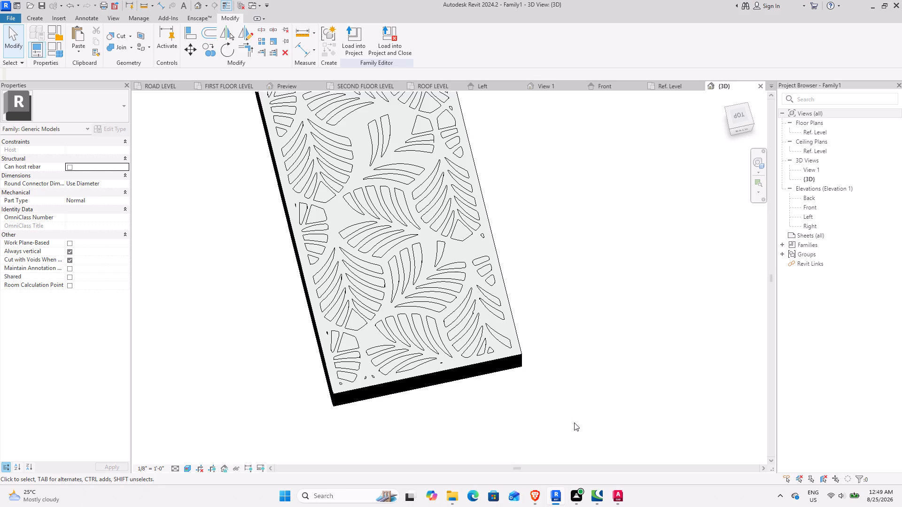
Switch to AutoCAD and examine the extruded leaf shapes and outer frame of the jaali leaf panel from several angles.
{"action": "left_click", "coordinate": [617, 492]}
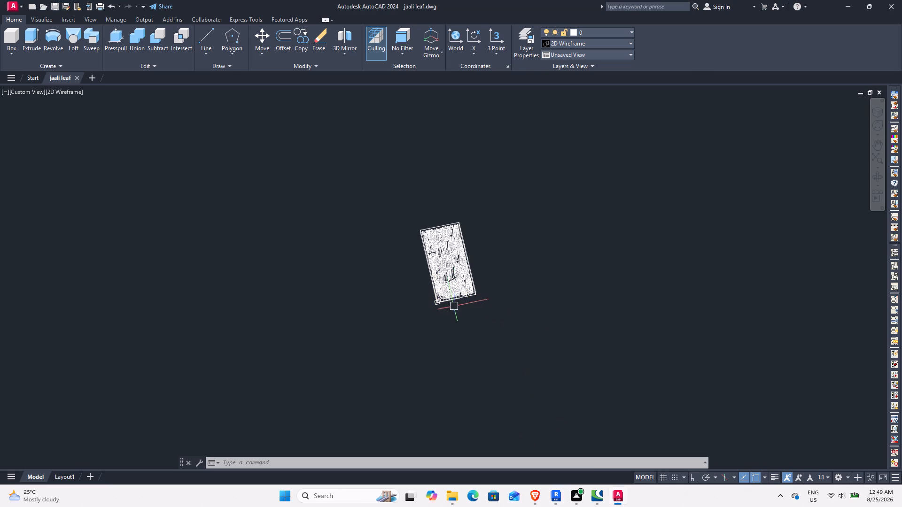
{"action": "key", "text": "Escape"}
{"action": "key", "text": "Escape"}
{"action": "scroll", "coordinate": [452, 267], "scroll_direction": "up", "scroll_amount": 6}
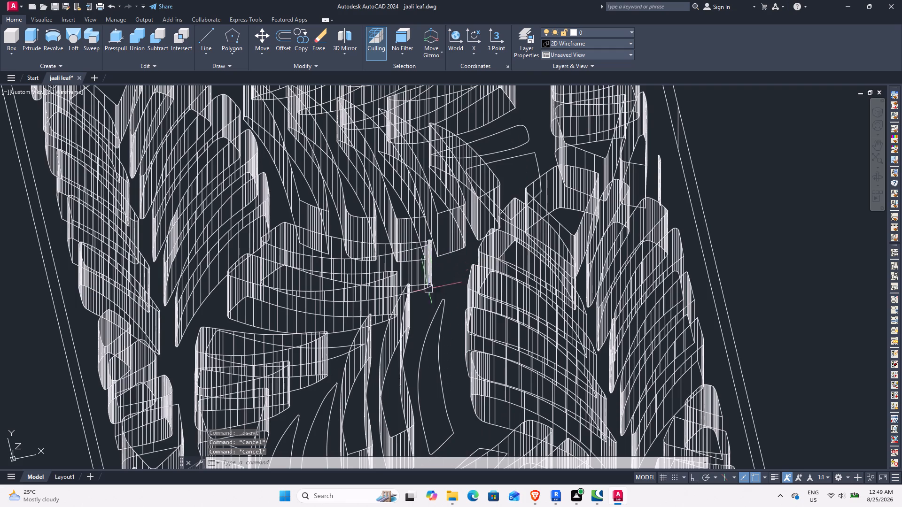
{"action": "scroll", "coordinate": [432, 364], "scroll_direction": "down", "scroll_amount": 3}
{"action": "middle_click_drag", "start_coordinate": [425, 380], "coordinate": [446, 338], "text": "shift"}
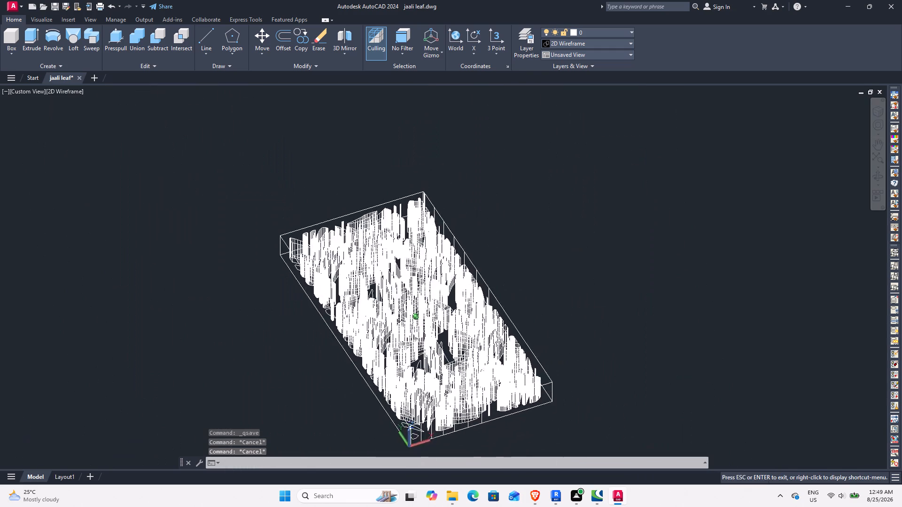
{"action": "middle_click_drag", "start_coordinate": [446, 338], "coordinate": [386, 424], "text": "shift"}
{"action": "middle_click_drag", "start_coordinate": [381, 402], "coordinate": [391, 372], "text": "shift"}
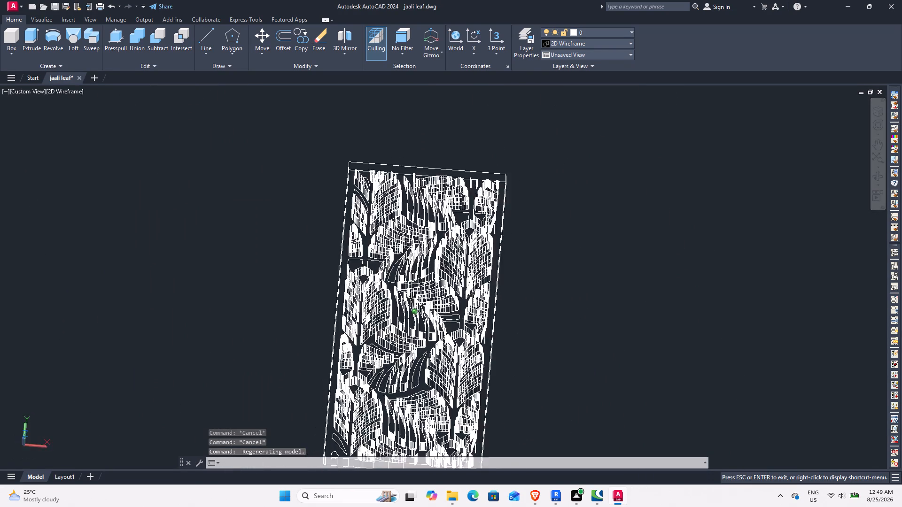
{"action": "middle_click_drag", "start_coordinate": [391, 372], "coordinate": [413, 382], "text": "shift"}
{"action": "scroll", "coordinate": [414, 405], "scroll_direction": "up", "scroll_amount": 2}
{"action": "middle_click_drag", "start_coordinate": [405, 394], "coordinate": [424, 362], "text": "shift"}
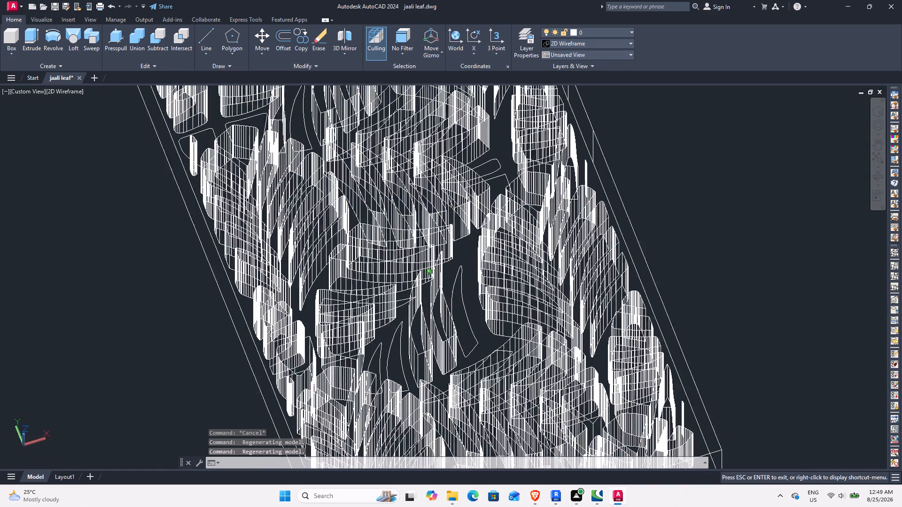
{"action": "middle_click_drag", "start_coordinate": [424, 362], "coordinate": [541, 285], "text": "shift"}
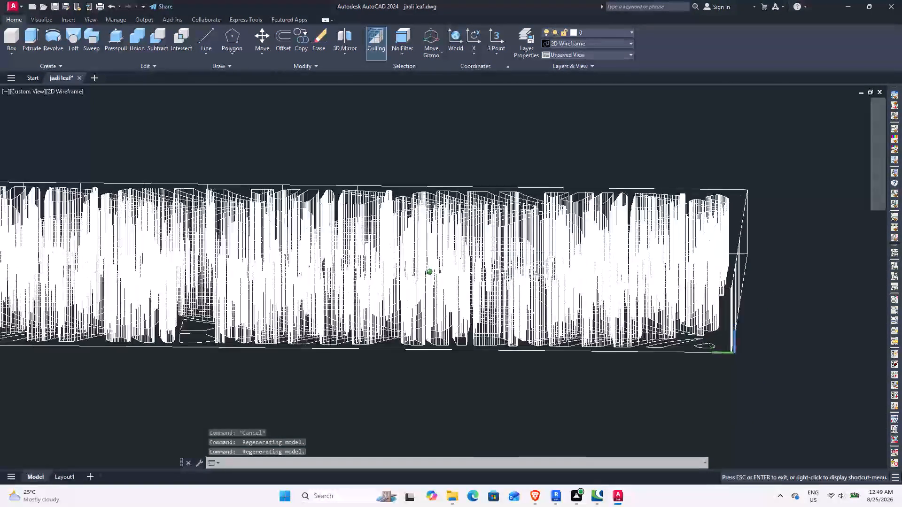
{"action": "middle_click_drag", "start_coordinate": [541, 285], "coordinate": [518, 344], "text": "shift"}
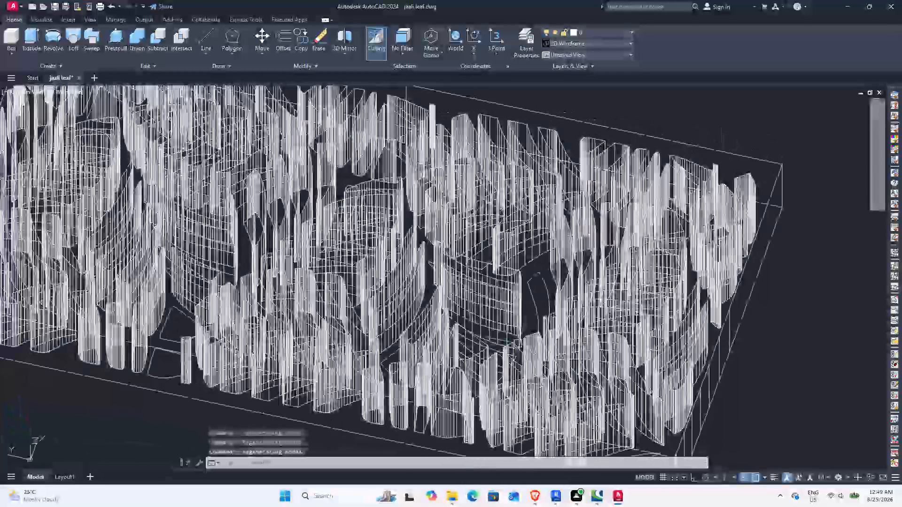
Select one curved leaf extrusion in the panel, inspect its shape from several angles, and clear the selection.
{"action": "left_click", "coordinate": [487, 297]}
{"action": "middle_click_drag", "start_coordinate": [510, 317], "coordinate": [505, 331], "text": "shift"}
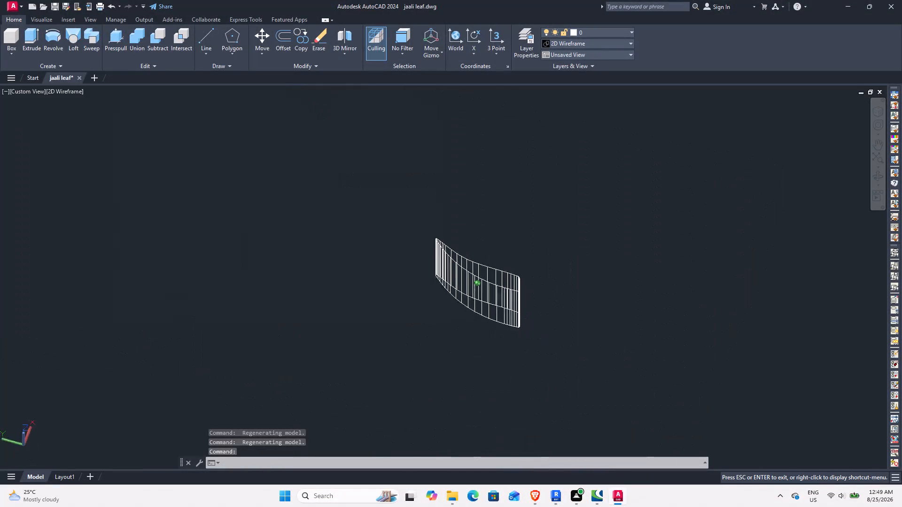
{"action": "middle_click_drag", "start_coordinate": [505, 331], "coordinate": [497, 359], "text": "shift"}
{"action": "middle_click_drag", "start_coordinate": [514, 356], "coordinate": [446, 375], "text": "shift"}
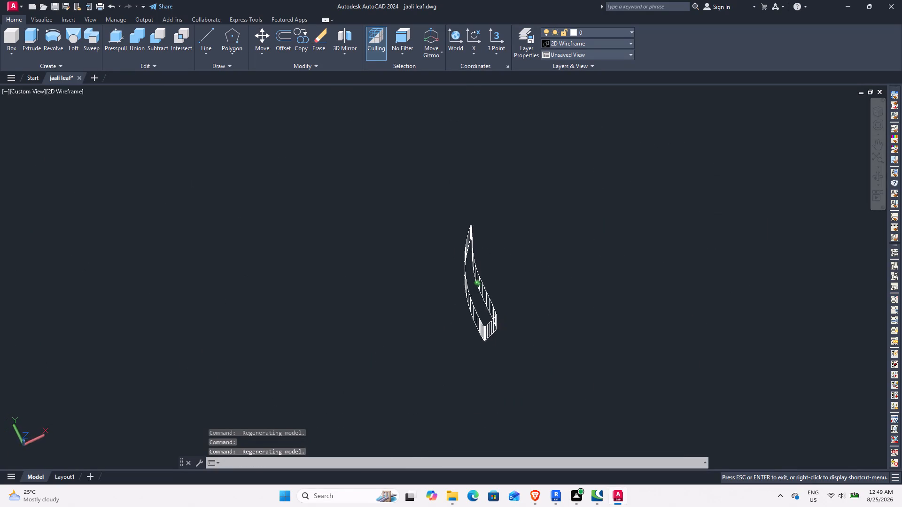
{"action": "middle_click_drag", "start_coordinate": [446, 375], "coordinate": [381, 320], "text": "shift"}
{"action": "scroll", "coordinate": [394, 328], "scroll_direction": "down", "scroll_amount": 3}
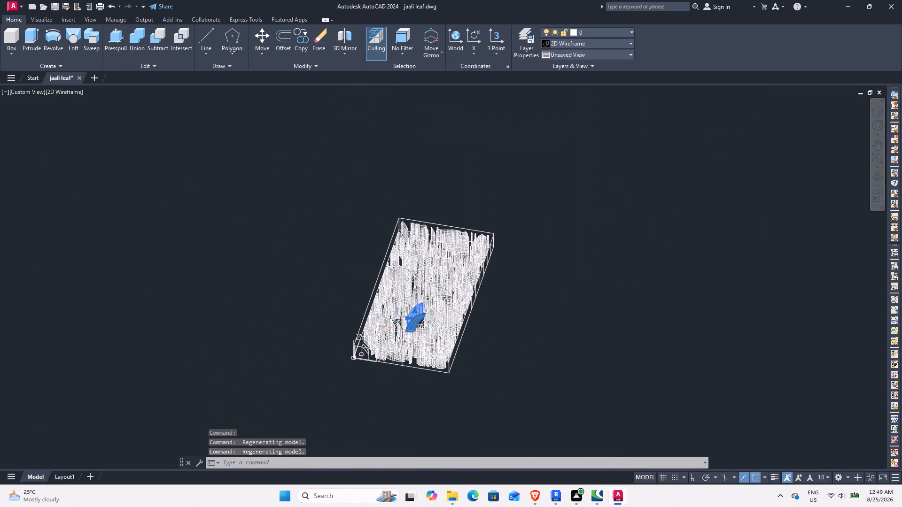
{"action": "left_click", "coordinate": [563, 350]}
{"action": "double_click", "coordinate": [533, 344]}
Examine the leaf shapes across the panel from above, checking which are extruded and which are flat outlines.
{"action": "middle_click_drag", "start_coordinate": [510, 335], "coordinate": [528, 400], "text": "shift"}
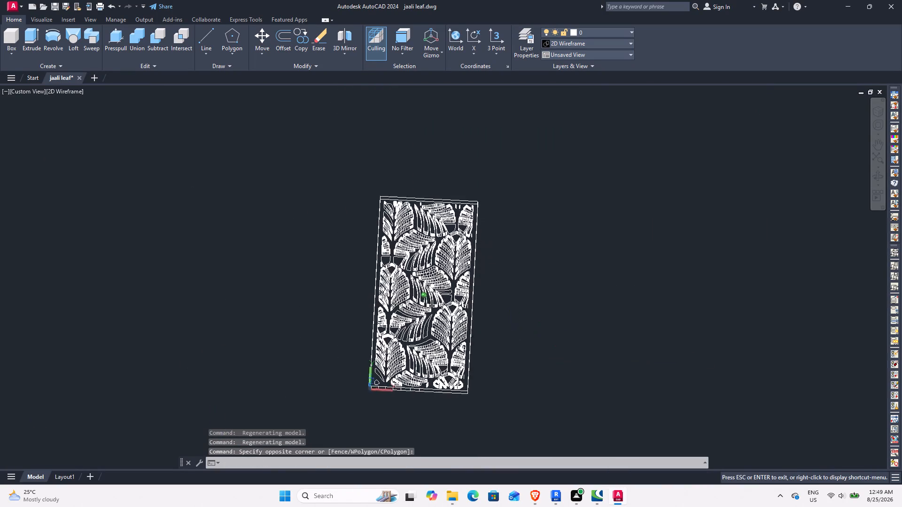
{"action": "middle_click_drag", "start_coordinate": [528, 400], "coordinate": [530, 408], "text": "shift"}
{"action": "scroll", "coordinate": [377, 351], "scroll_direction": "up", "scroll_amount": 3}
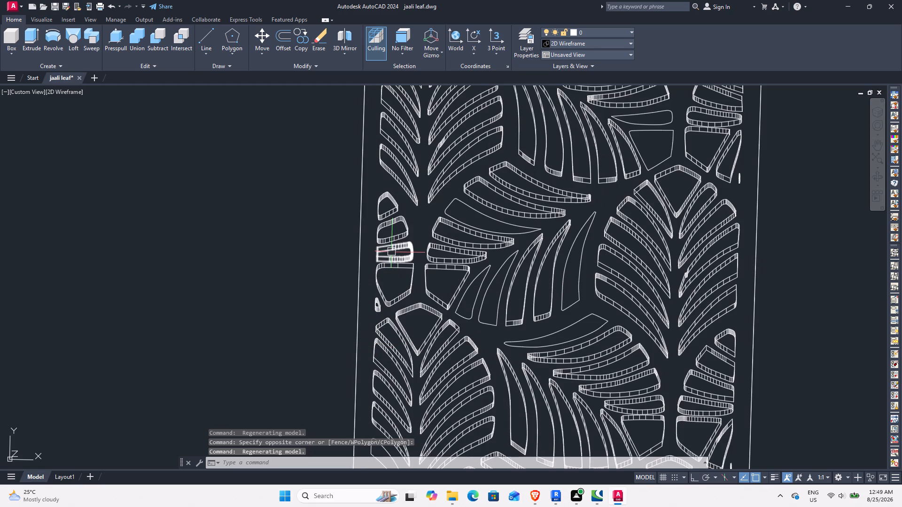
{"action": "scroll", "coordinate": [490, 268], "scroll_direction": "down", "scroll_amount": 4}
{"action": "scroll", "coordinate": [522, 206], "scroll_direction": "up", "scroll_amount": 3}
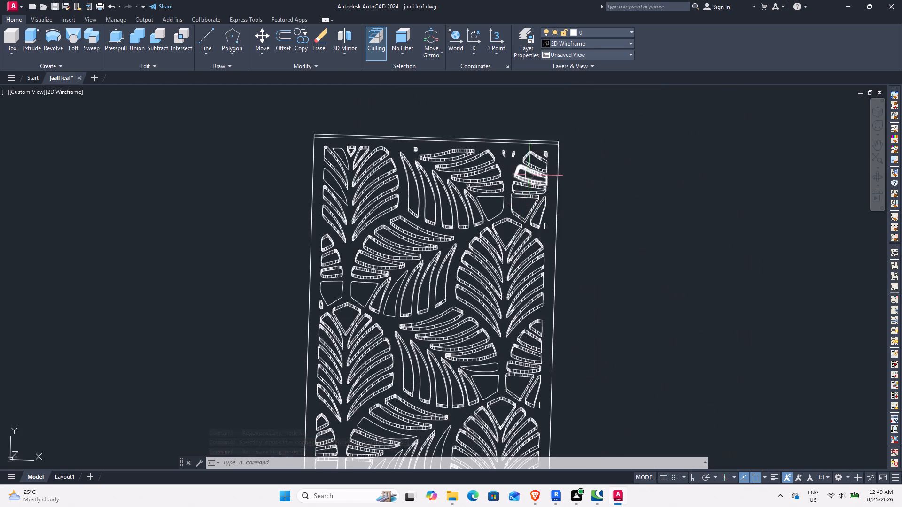
{"action": "scroll", "coordinate": [506, 179], "scroll_direction": "down", "scroll_amount": 3}
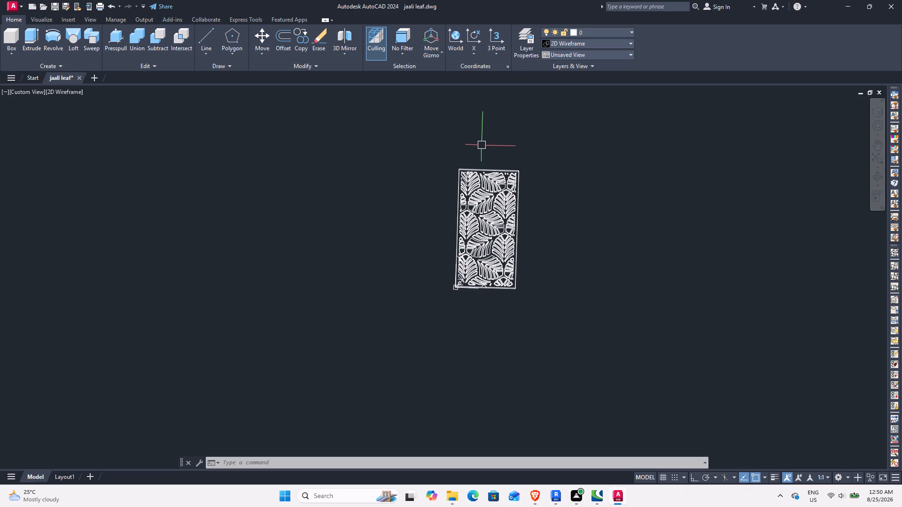
Examine the height of the extruded leaf solids against the outer frame from oblique and low angles.
{"action": "scroll", "coordinate": [471, 147], "scroll_direction": "up", "scroll_amount": 2}
{"action": "middle_click_drag", "start_coordinate": [440, 215], "coordinate": [502, 152], "text": "shift"}
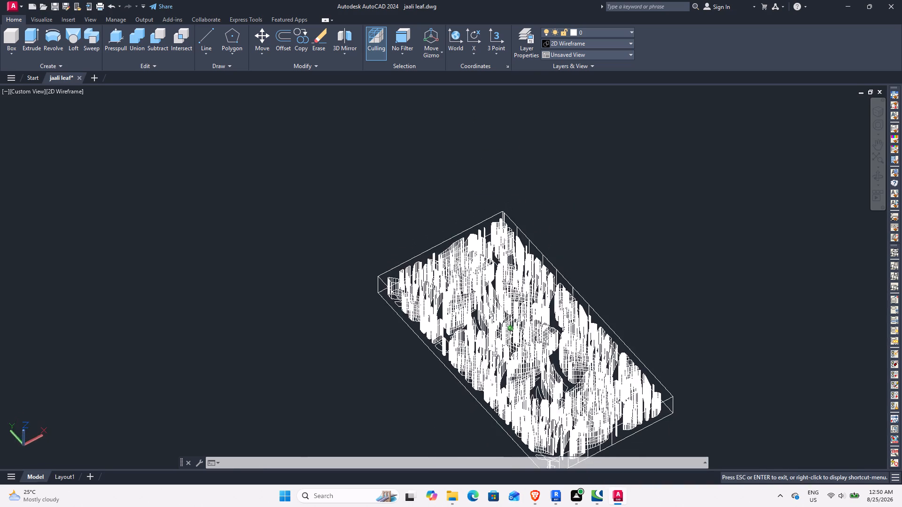
{"action": "middle_click_drag", "start_coordinate": [502, 152], "coordinate": [504, 149], "text": "shift"}
{"action": "middle_click_drag", "start_coordinate": [429, 281], "coordinate": [375, 256], "text": "shift"}
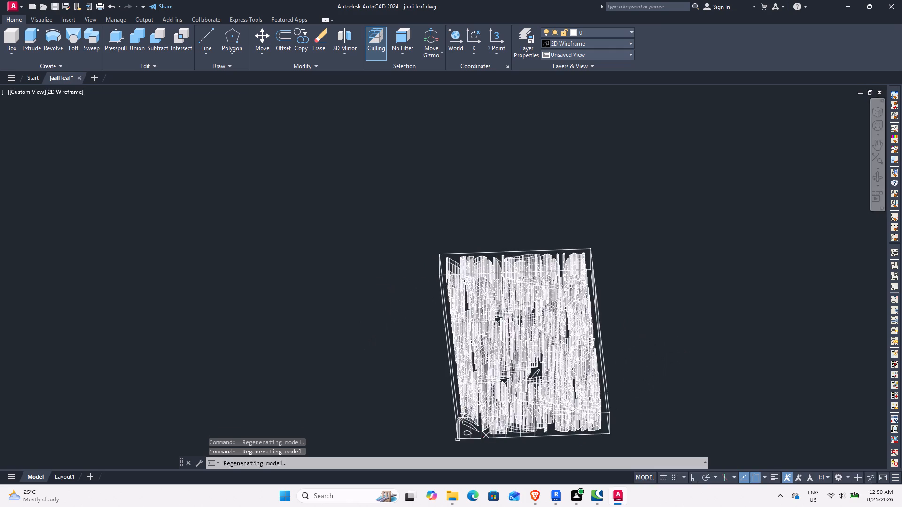
{"action": "middle_click_drag", "start_coordinate": [389, 299], "coordinate": [505, 382], "text": "shift"}
{"action": "middle_click_drag", "start_coordinate": [486, 369], "coordinate": [519, 261]}
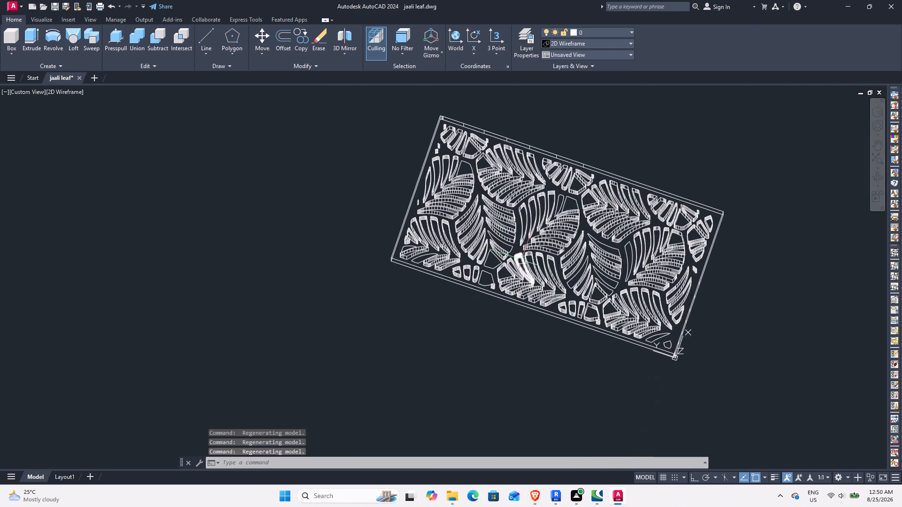
{"action": "scroll", "coordinate": [545, 251], "scroll_direction": "up", "scroll_amount": 3}
{"action": "middle_click_drag", "start_coordinate": [409, 284], "coordinate": [413, 182], "text": "shift"}
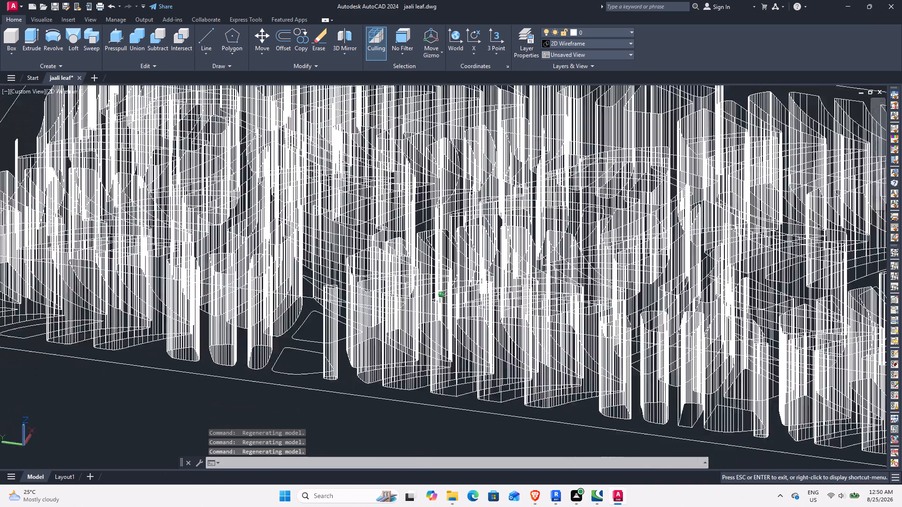
{"action": "middle_click_drag", "start_coordinate": [413, 182], "coordinate": [341, 184], "text": "shift"}
{"action": "scroll", "coordinate": [386, 246], "scroll_direction": "down", "scroll_amount": 3}
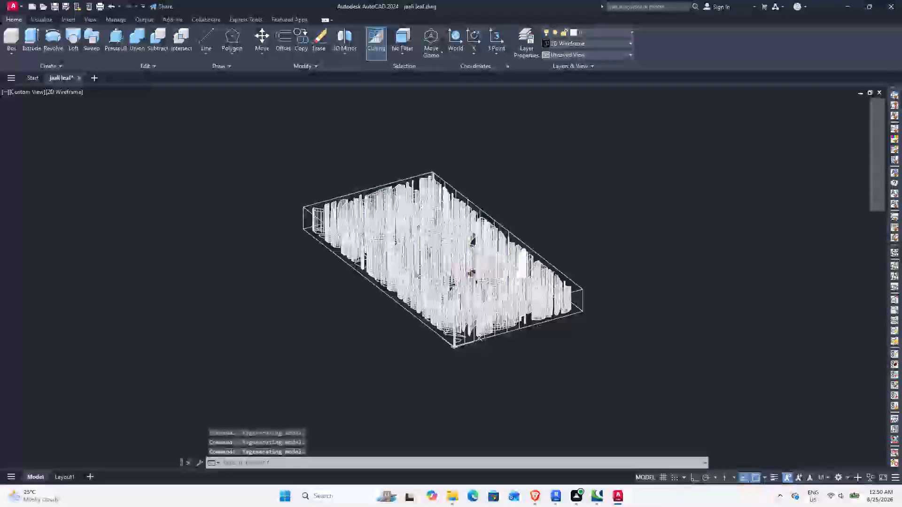
{"action": "middle_click_drag", "start_coordinate": [519, 277], "coordinate": [464, 284]}
{"action": "middle_click_drag", "start_coordinate": [439, 281], "coordinate": [397, 344]}
{"action": "left_click", "coordinate": [649, 269]}
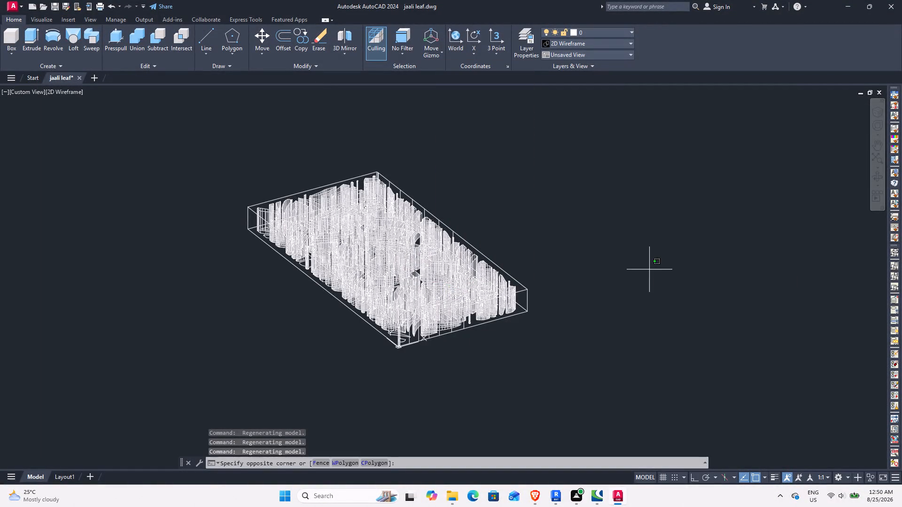
{"action": "double_click", "coordinate": [565, 244]}
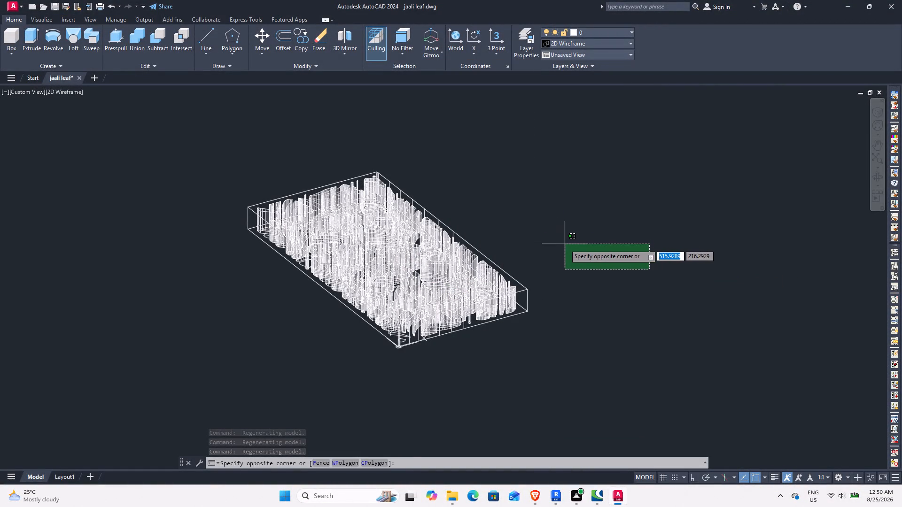
Examine the panel's lower half from near top view, comparing the solid leaf shapes with the unextruded outlines.
{"action": "middle_click_drag", "start_coordinate": [562, 244], "coordinate": [544, 273]}
{"action": "middle_click_drag", "start_coordinate": [543, 274], "coordinate": [510, 344], "text": "shift"}
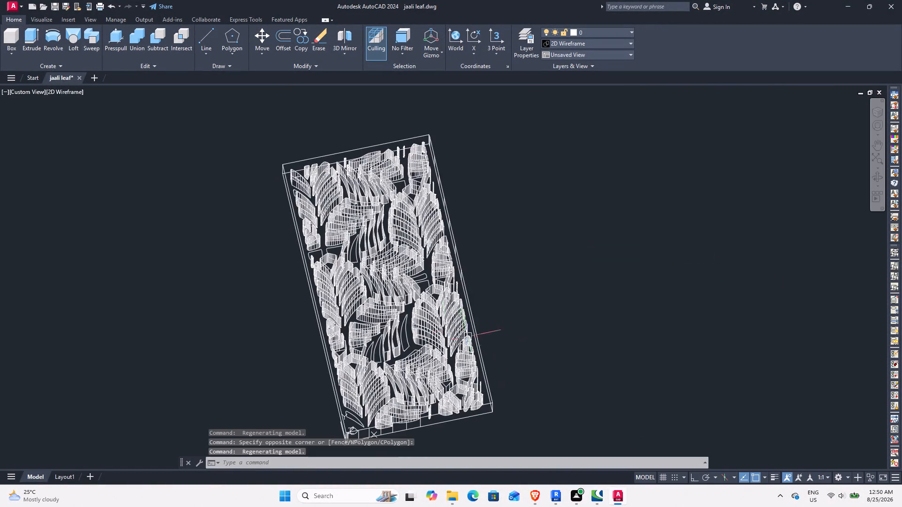
{"action": "scroll", "coordinate": [388, 314], "scroll_direction": "up", "scroll_amount": 3}
{"action": "scroll", "coordinate": [618, 231], "scroll_direction": "down", "scroll_amount": 2}
{"action": "middle_click_drag", "start_coordinate": [654, 231], "coordinate": [627, 250], "text": "shift"}
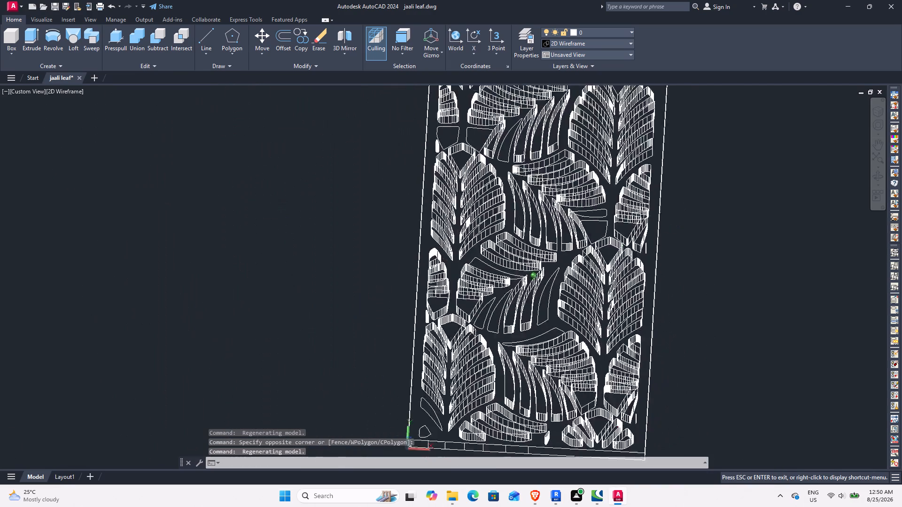
{"action": "middle_click_drag", "start_coordinate": [627, 250], "coordinate": [644, 311], "text": "shift"}
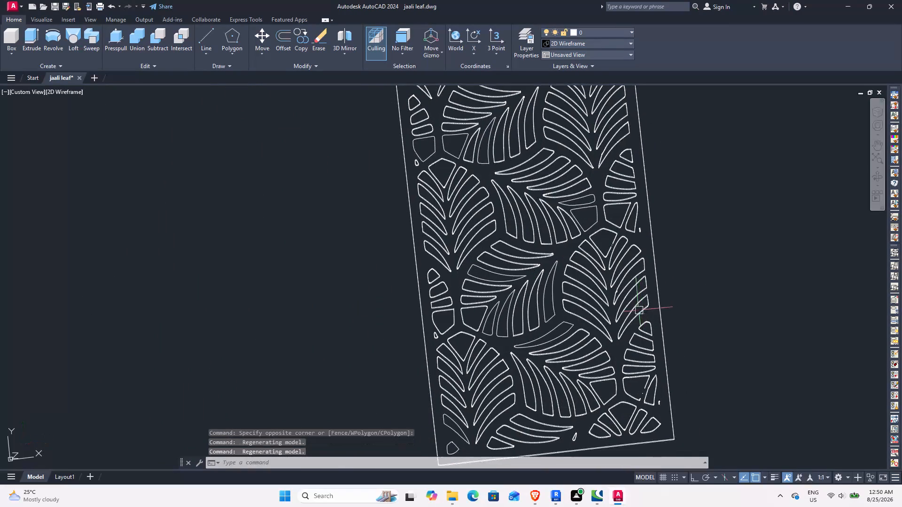
{"action": "middle_click_drag", "start_coordinate": [637, 310], "coordinate": [618, 309], "text": "shift"}
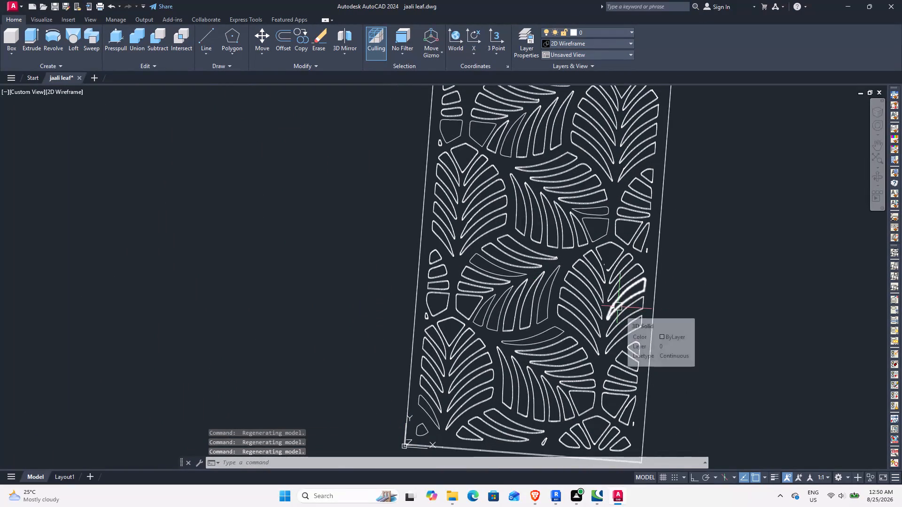
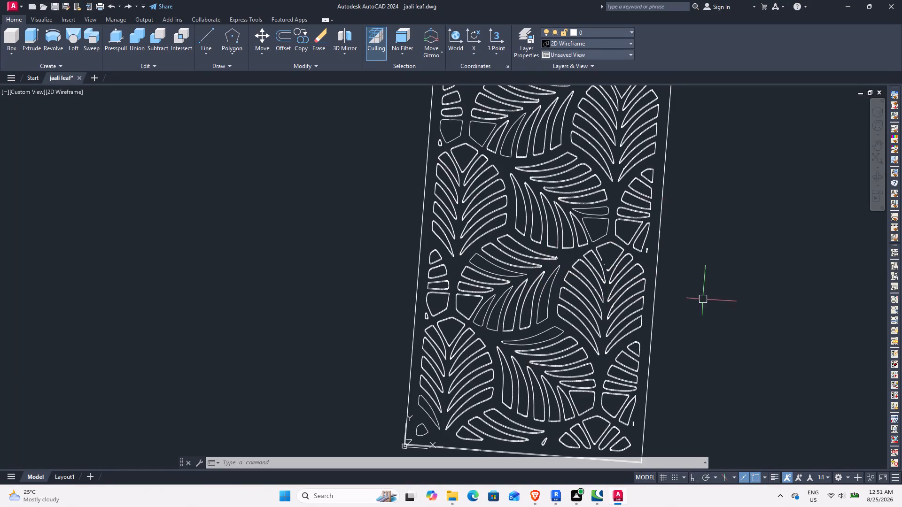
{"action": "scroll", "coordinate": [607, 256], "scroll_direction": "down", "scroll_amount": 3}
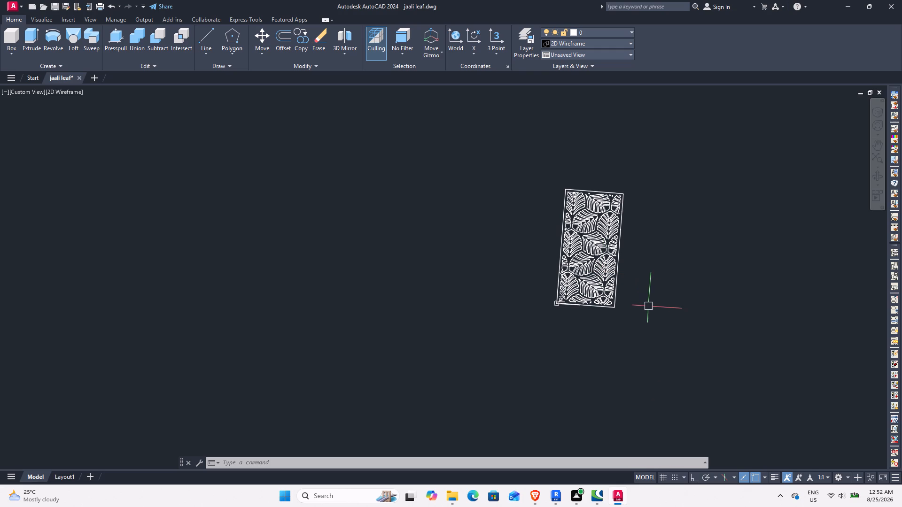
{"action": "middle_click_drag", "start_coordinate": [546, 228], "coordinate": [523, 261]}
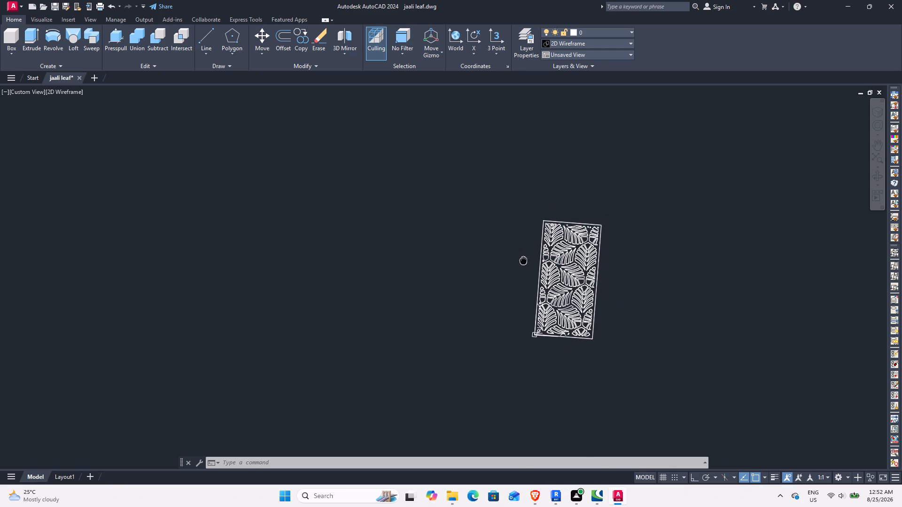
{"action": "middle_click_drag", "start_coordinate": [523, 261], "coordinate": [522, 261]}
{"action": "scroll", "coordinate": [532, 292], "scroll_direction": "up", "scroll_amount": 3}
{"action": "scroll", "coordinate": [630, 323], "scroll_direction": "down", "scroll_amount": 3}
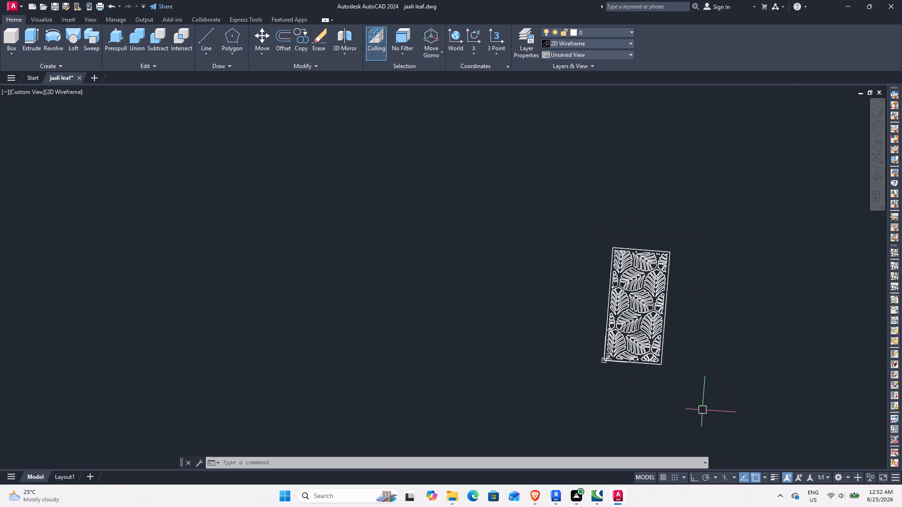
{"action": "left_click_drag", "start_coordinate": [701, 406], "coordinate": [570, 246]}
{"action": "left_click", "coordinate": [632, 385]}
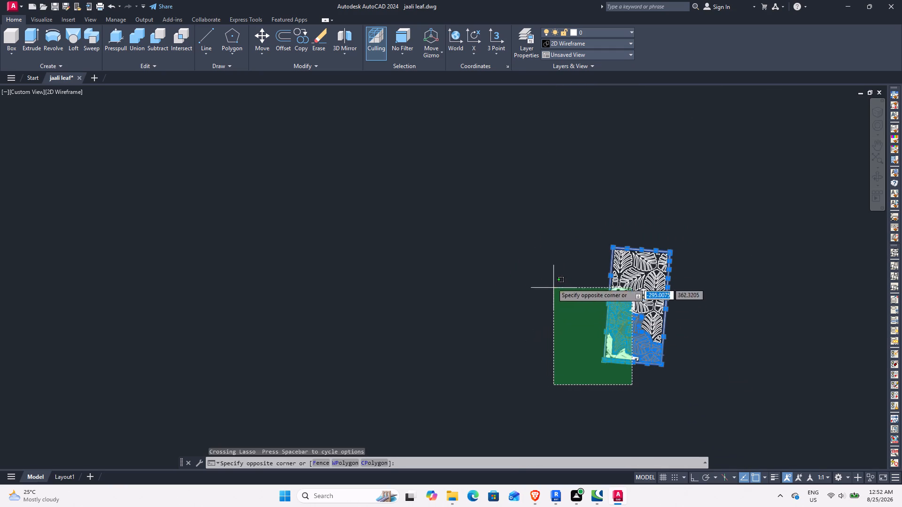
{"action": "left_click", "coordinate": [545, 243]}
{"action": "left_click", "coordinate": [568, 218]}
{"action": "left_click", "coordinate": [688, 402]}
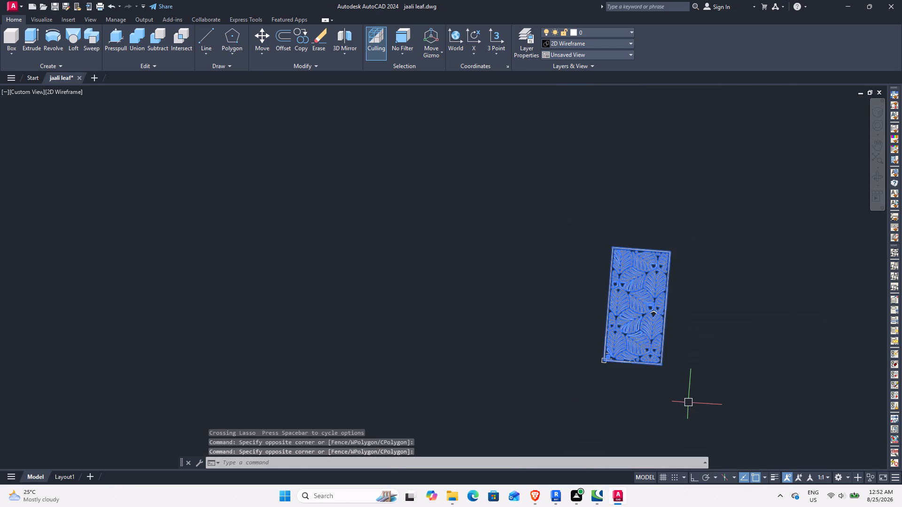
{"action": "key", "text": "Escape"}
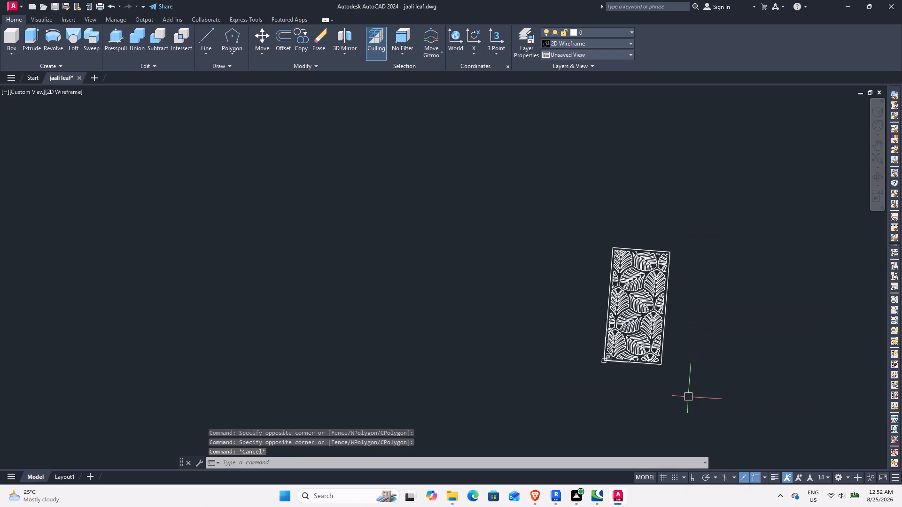
Undo the earlier Subtract and Extrude operations on the leaf panel, going back to its flat outlines in top view.
{"action": "key", "text": "ctrl+z"}
{"action": "key", "text": "ctrl+z"}
{"action": "key", "text": "ctrl+z"}
{"action": "key", "text": "ctrl+z"}
{"action": "key", "text": "ctrl+z"}
{"action": "key", "text": "ctrl+z"}
{"action": "key", "text": "ctrl+z"}
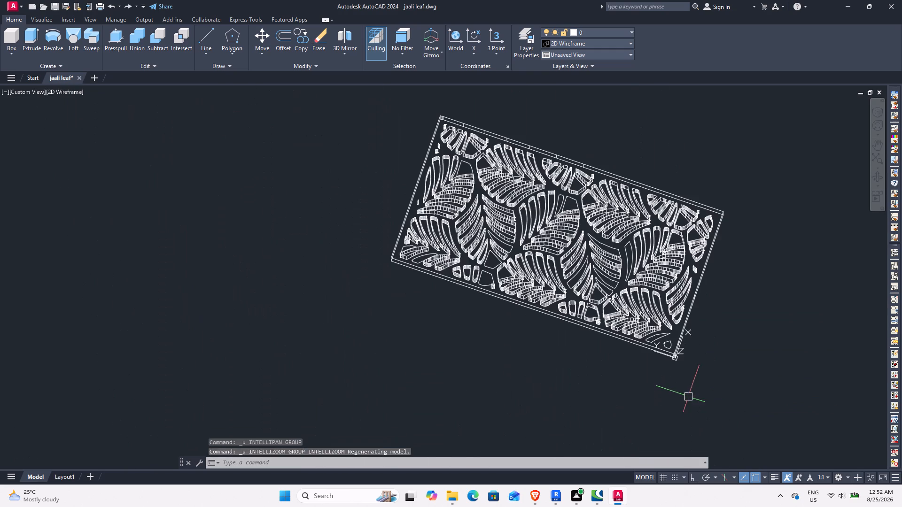
{"action": "key", "text": "ctrl+z"}
{"action": "key", "text": "ctrl+z"}
{"action": "key", "text": "ctrl+z"}
{"action": "key", "text": "ctrl+z"}
{"action": "key", "text": "ctrl+z"}
{"action": "key", "text": "ctrl+z"}
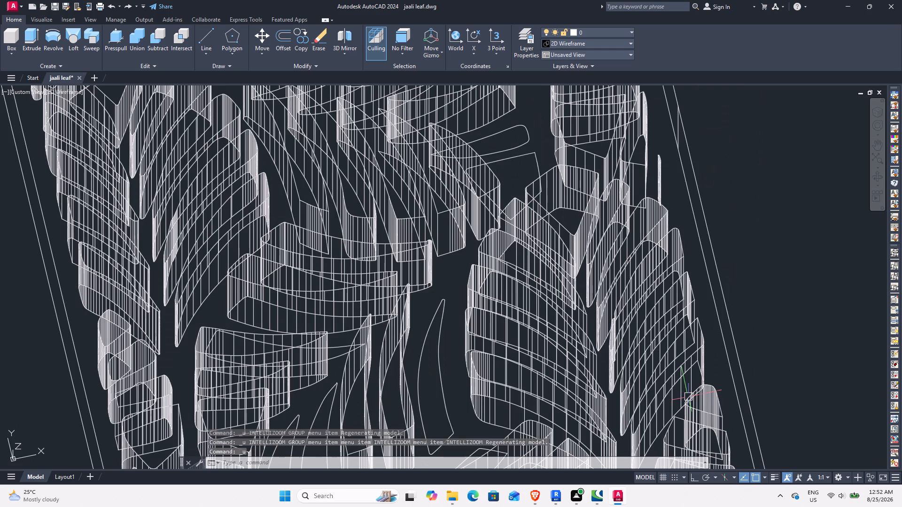
{"action": "key", "text": "ctrl+z"}
{"action": "key", "text": "ctrl+z"}
{"action": "key", "text": "ctrl+z"}
{"action": "key", "text": "ctrl+z"}
{"action": "key", "text": "ctrl+z"}
{"action": "key", "text": "ctrl+z"}
{"action": "key", "text": "ctrl+z"}
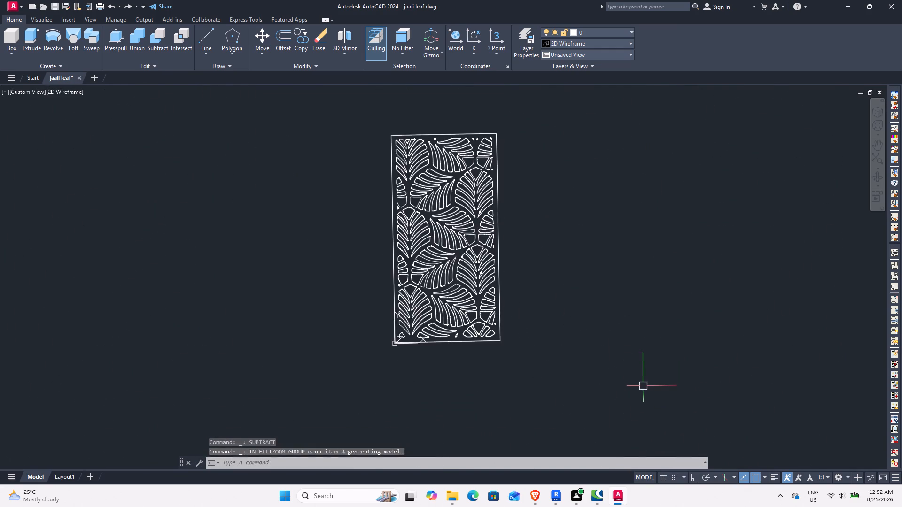
{"action": "key", "text": "ctrl+z"}
{"action": "key", "text": "ctrl+z"}
{"action": "key", "text": "ctrl+z"}
{"action": "key", "text": "ctrl+z"}
{"action": "key", "text": "ctrl+z"}
{"action": "key", "text": "ctrl+z"}
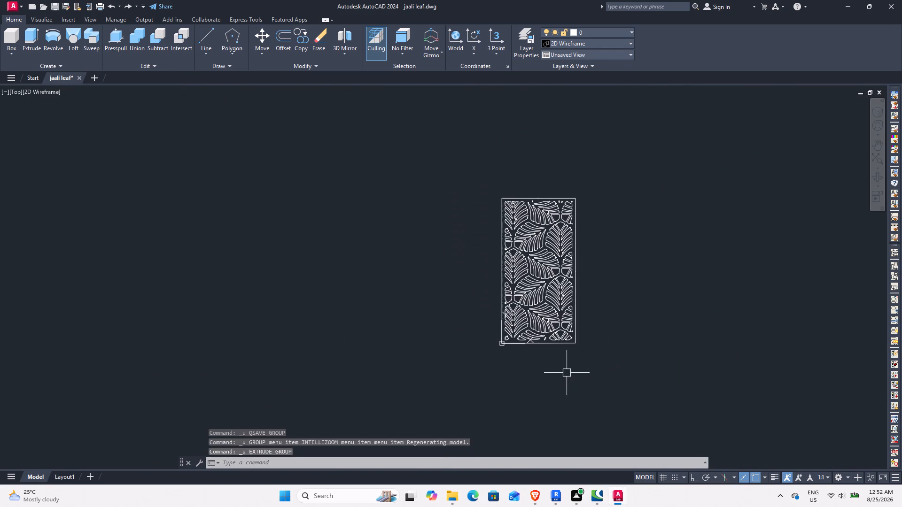
{"action": "key", "text": "ctrl+z"}
Examine the leaf outlines and the outer frame from slightly tilted angles for any remaining extruded shapes.
{"action": "scroll", "coordinate": [549, 273], "scroll_direction": "up", "scroll_amount": 5}
{"action": "scroll", "coordinate": [498, 320], "scroll_direction": "down", "scroll_amount": 4}
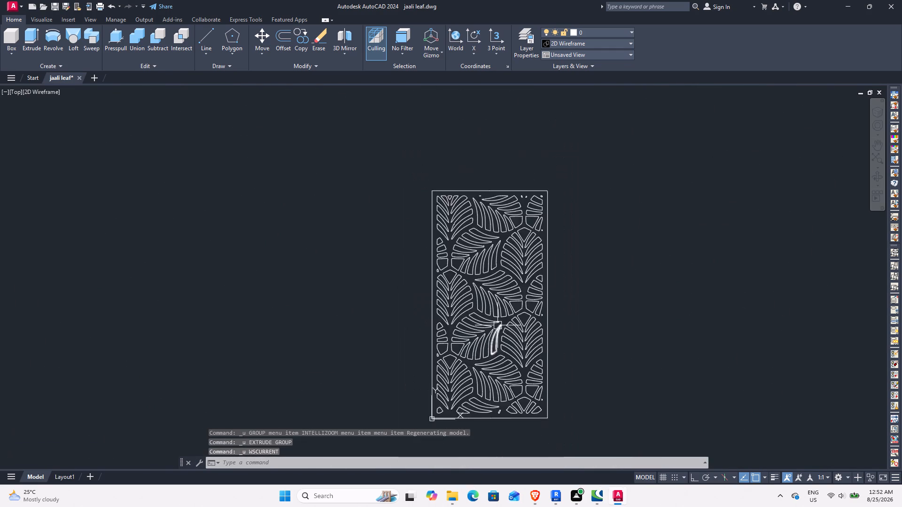
{"action": "scroll", "coordinate": [498, 326], "scroll_direction": "down", "scroll_amount": 2}
{"action": "middle_click_drag", "start_coordinate": [488, 335], "coordinate": [496, 361], "text": "shift"}
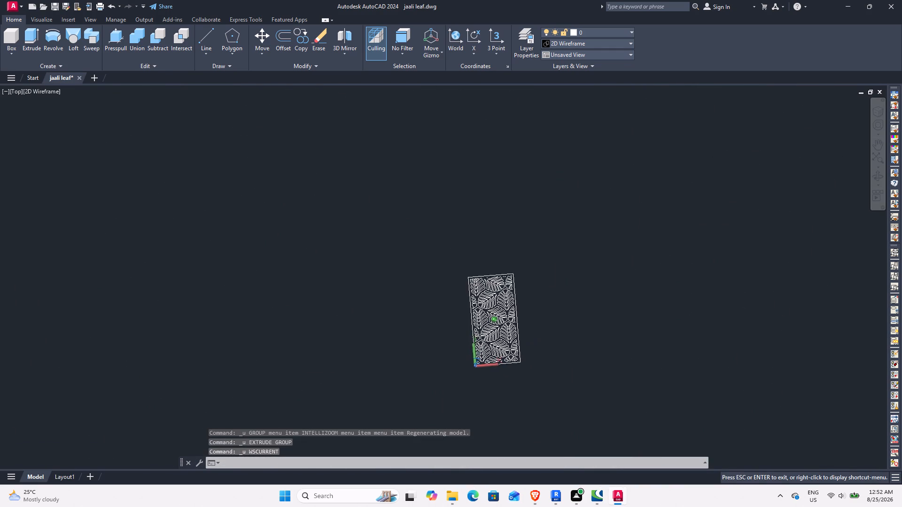
{"action": "middle_click_drag", "start_coordinate": [496, 361], "coordinate": [502, 398], "text": "shift"}
{"action": "scroll", "coordinate": [521, 354], "scroll_direction": "up", "scroll_amount": 3}
{"action": "middle_click_drag", "start_coordinate": [533, 365], "coordinate": [529, 380], "text": "shift"}
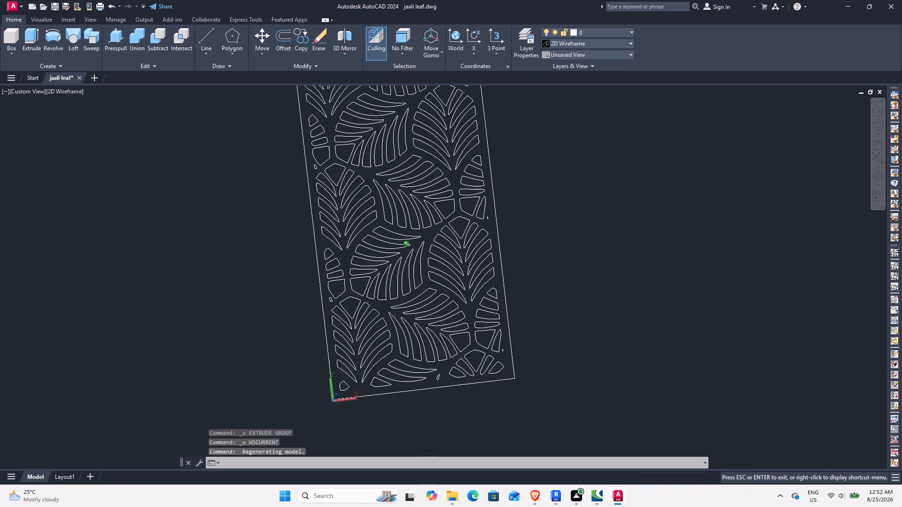
{"action": "middle_click_drag", "start_coordinate": [529, 380], "coordinate": [521, 394], "text": "shift"}
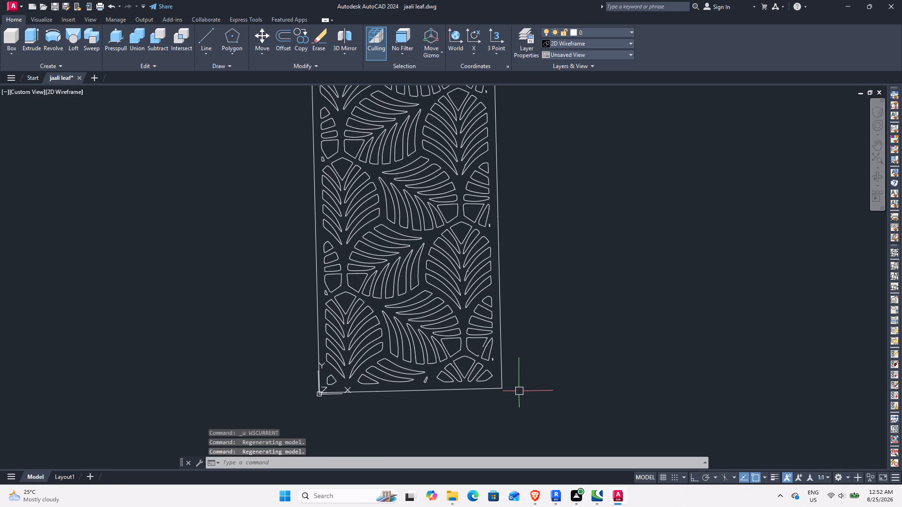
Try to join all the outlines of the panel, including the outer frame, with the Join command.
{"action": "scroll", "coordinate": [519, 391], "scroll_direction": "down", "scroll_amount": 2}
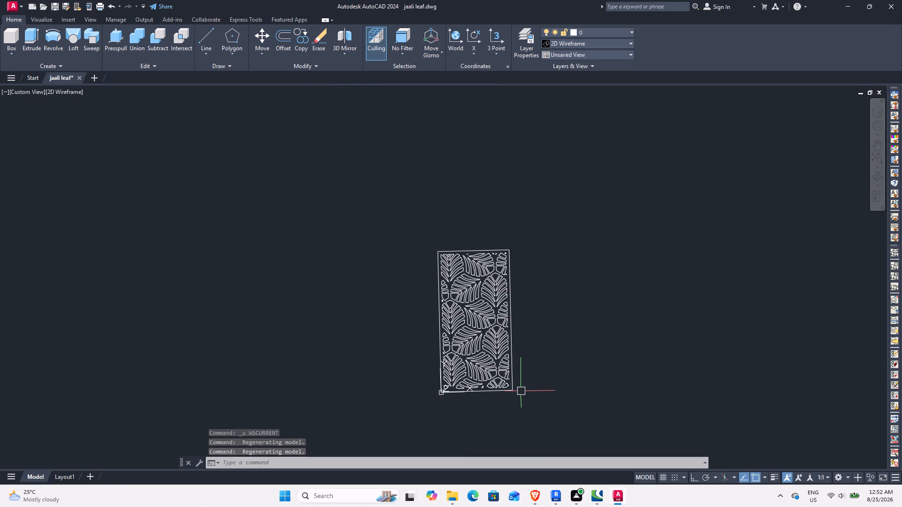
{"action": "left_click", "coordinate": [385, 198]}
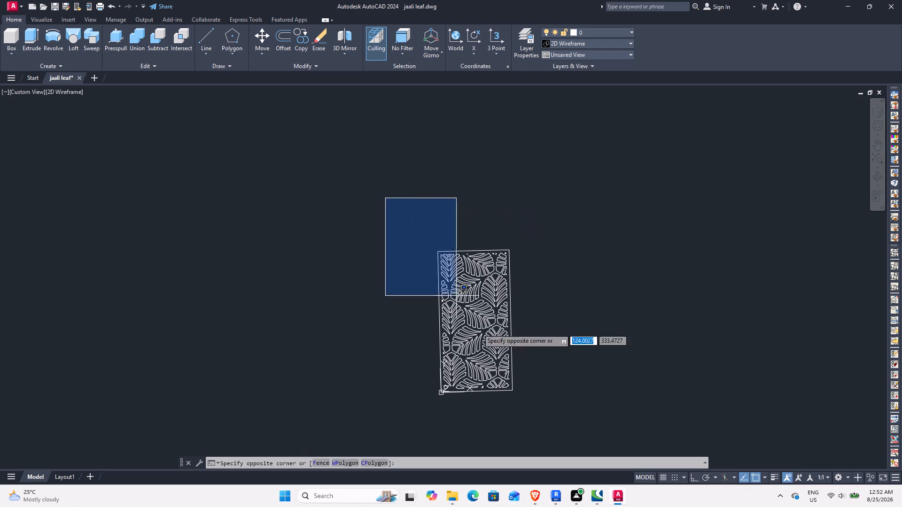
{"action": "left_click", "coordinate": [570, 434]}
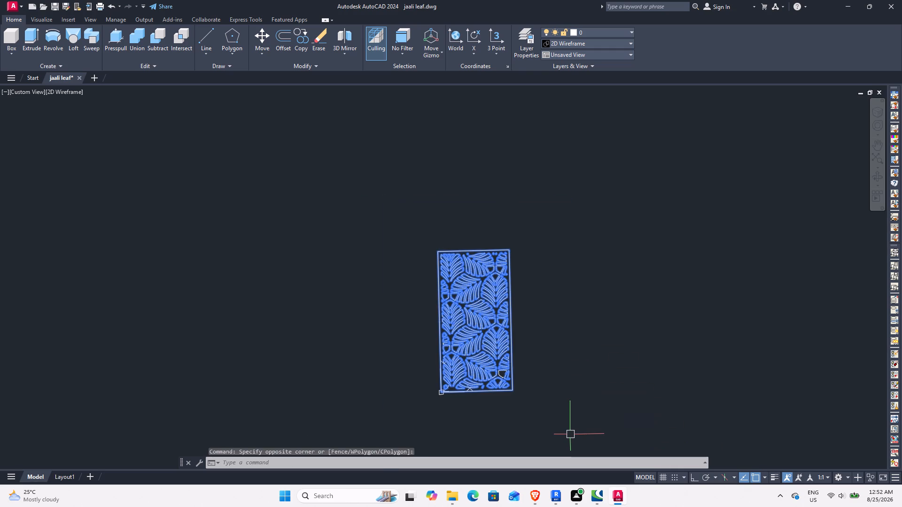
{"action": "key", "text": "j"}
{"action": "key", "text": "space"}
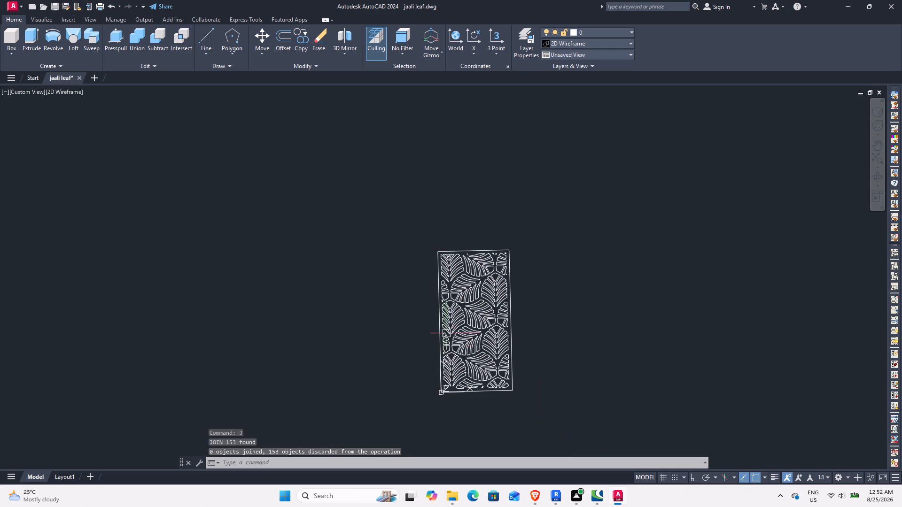
Select one curved leaf outline in the panel to check that it is a single closed shape, and clear the selection.
{"action": "scroll", "coordinate": [498, 346], "scroll_direction": "up", "scroll_amount": 3}
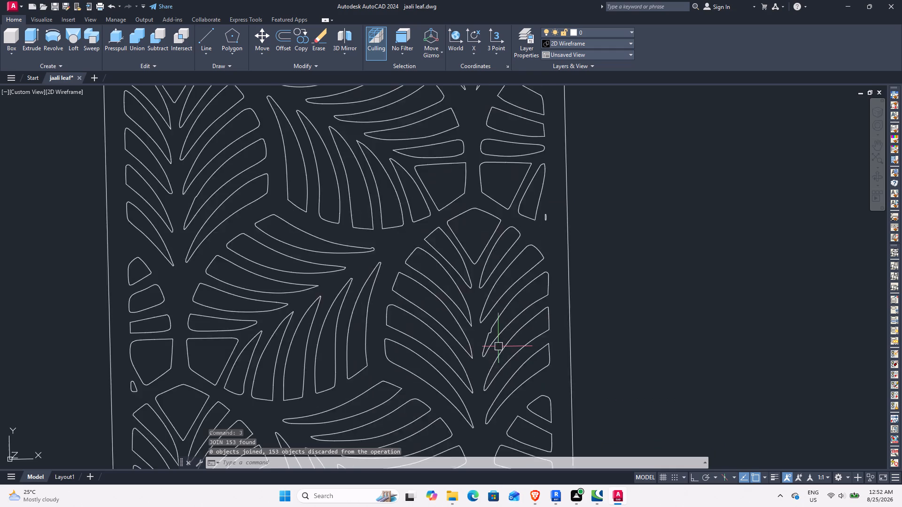
{"action": "scroll", "coordinate": [498, 346], "scroll_direction": "up", "scroll_amount": 4}
{"action": "left_click", "coordinate": [512, 352]}
{"action": "scroll", "coordinate": [512, 352], "scroll_direction": "down", "scroll_amount": 3}
{"action": "triple_click", "coordinate": [673, 369]}
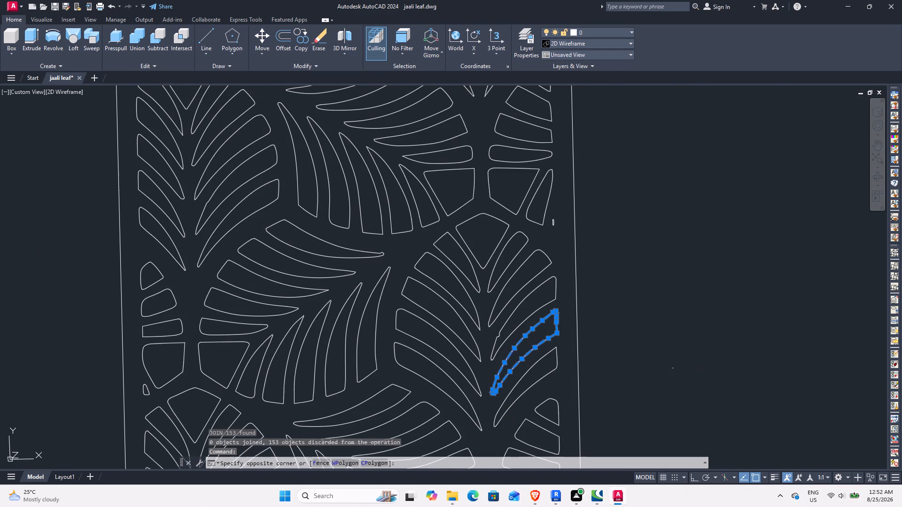
{"action": "scroll", "coordinate": [646, 359], "scroll_direction": "down", "scroll_amount": 4}
{"action": "middle_click_drag", "start_coordinate": [646, 356], "coordinate": [622, 321]}
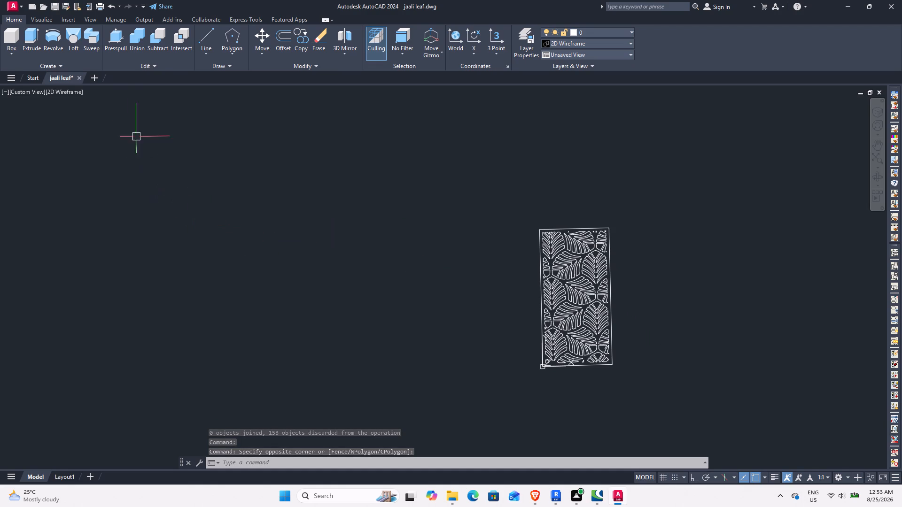
Set the model view to Top with the whole panel in sight.
{"action": "left_click", "coordinate": [56, 90]}
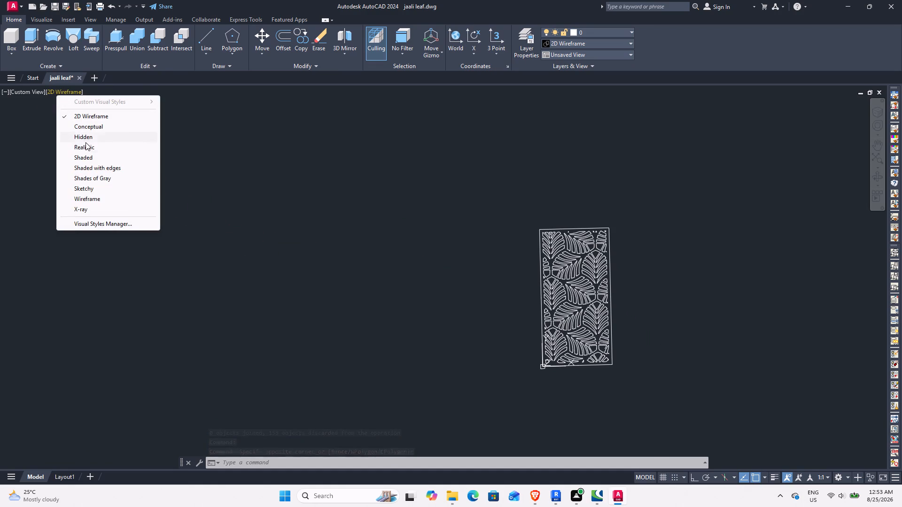
{"action": "left_click", "coordinate": [30, 89]}
{"action": "left_click", "coordinate": [29, 89]}
{"action": "left_click", "coordinate": [29, 89]}
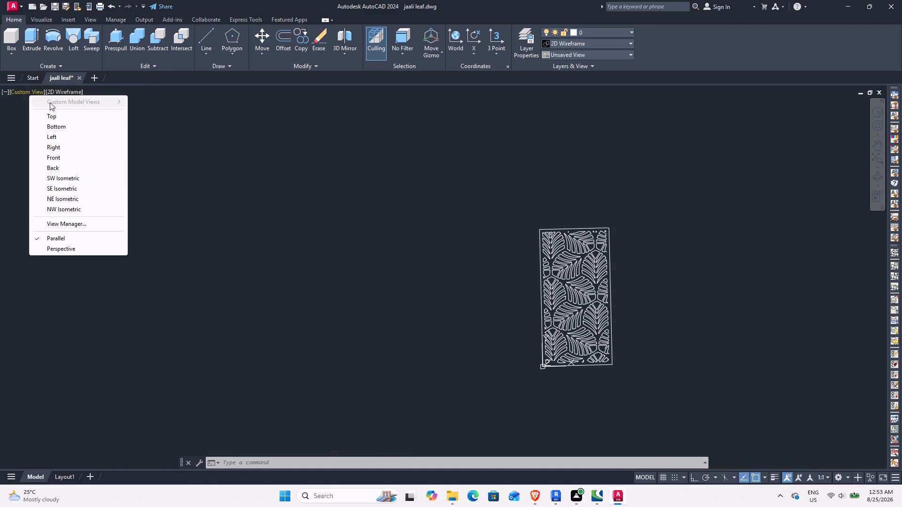
{"action": "left_click", "coordinate": [61, 115]}
{"action": "scroll", "coordinate": [306, 220], "scroll_direction": "down", "scroll_amount": 3}
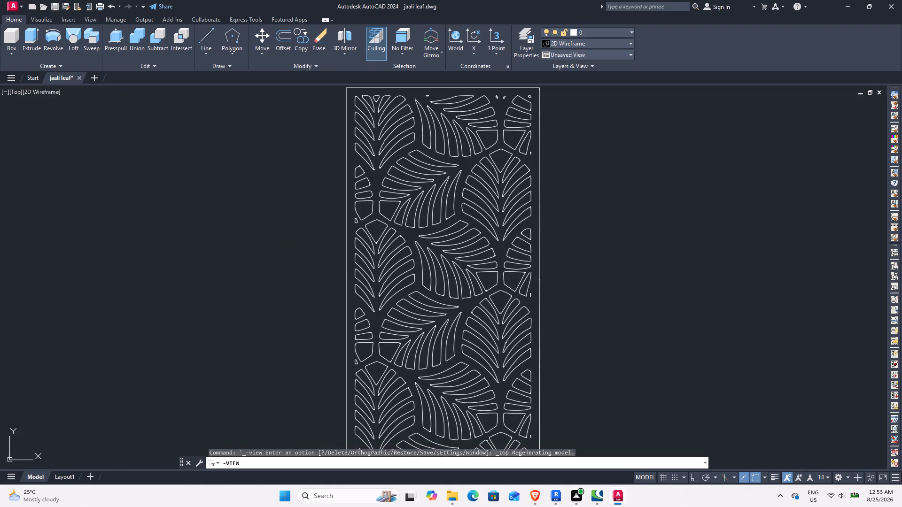
{"action": "scroll", "coordinate": [394, 271], "scroll_direction": "down", "scroll_amount": 1}
{"action": "scroll", "coordinate": [391, 235], "scroll_direction": "up", "scroll_amount": 1}
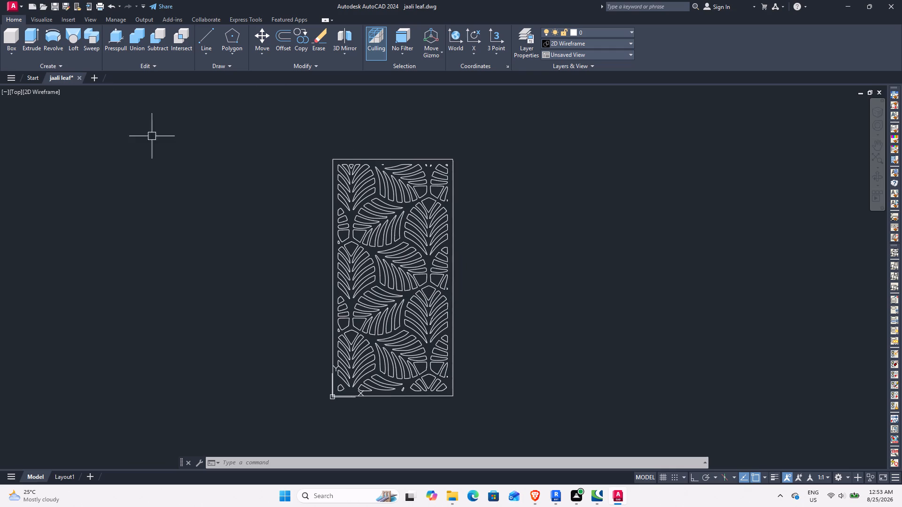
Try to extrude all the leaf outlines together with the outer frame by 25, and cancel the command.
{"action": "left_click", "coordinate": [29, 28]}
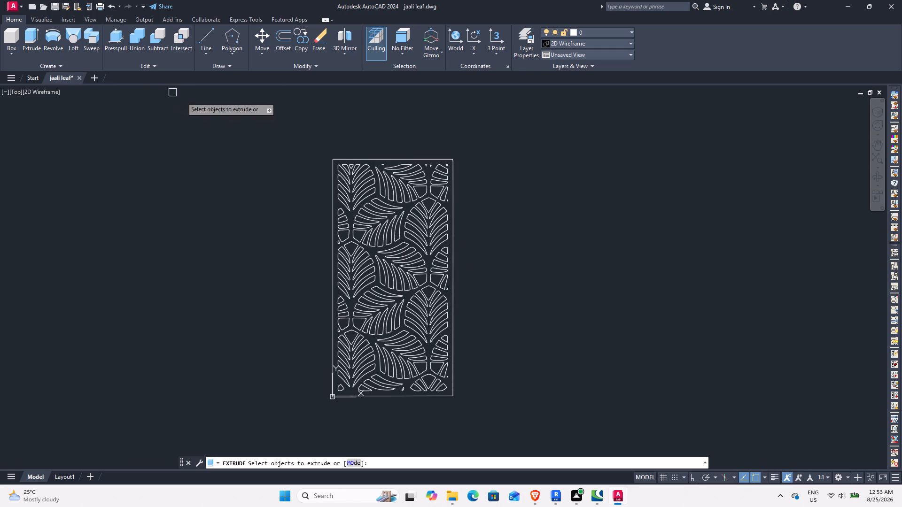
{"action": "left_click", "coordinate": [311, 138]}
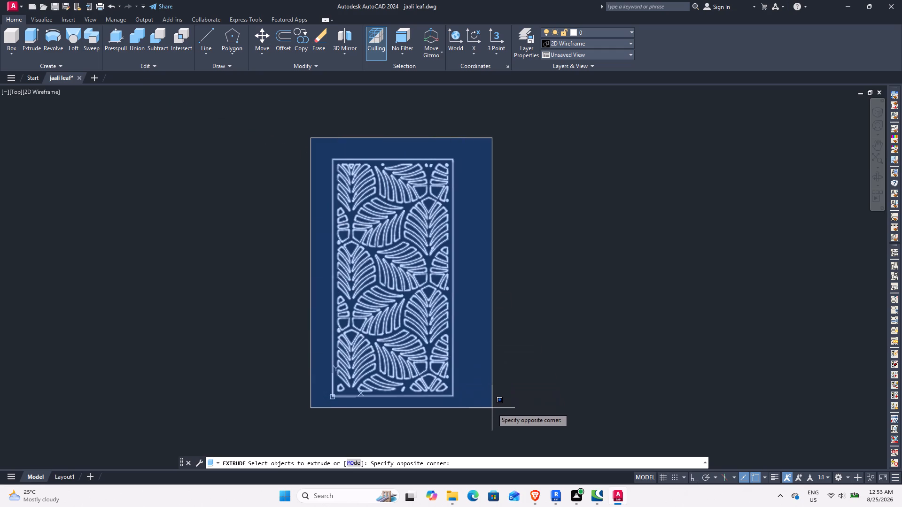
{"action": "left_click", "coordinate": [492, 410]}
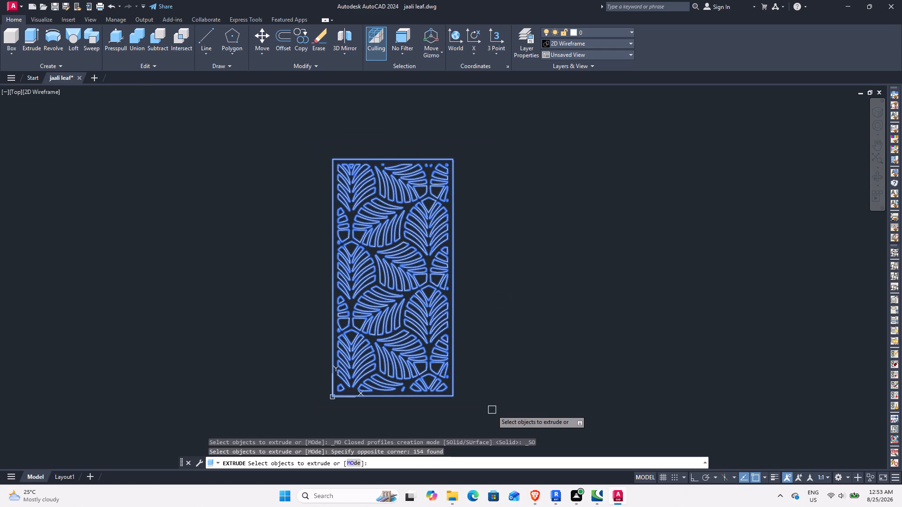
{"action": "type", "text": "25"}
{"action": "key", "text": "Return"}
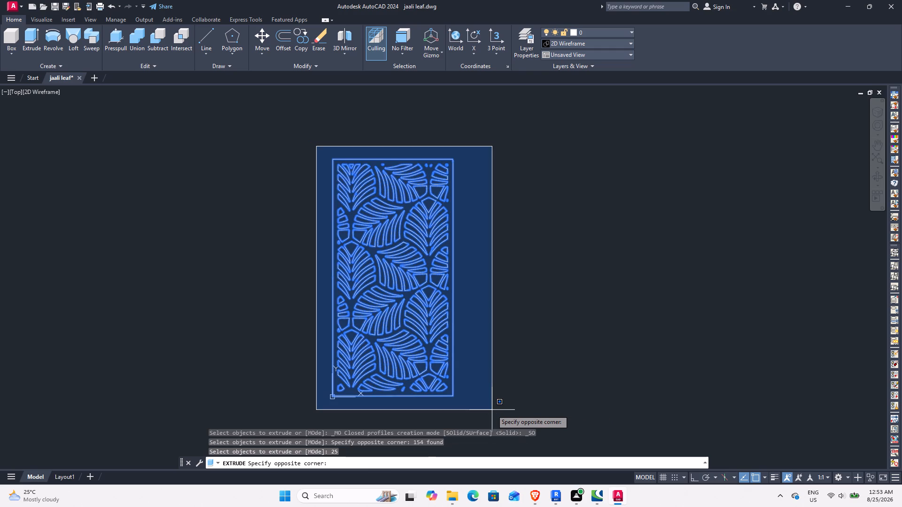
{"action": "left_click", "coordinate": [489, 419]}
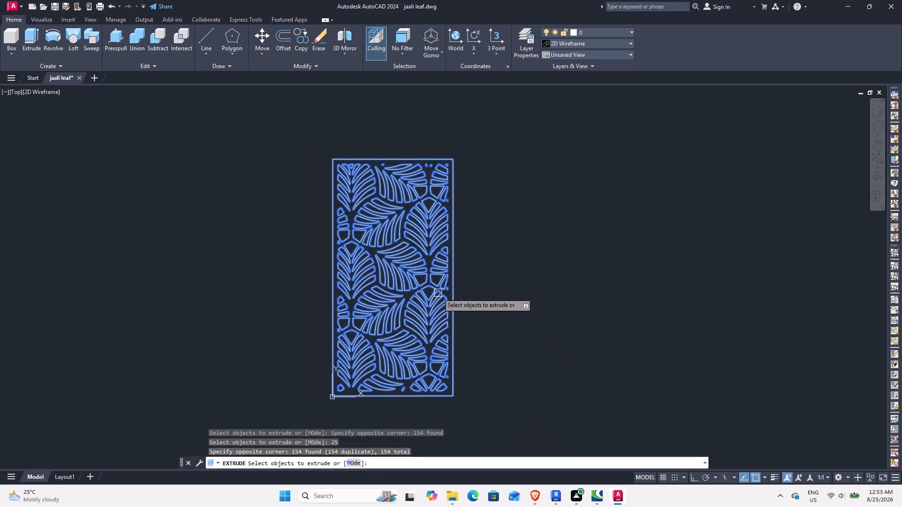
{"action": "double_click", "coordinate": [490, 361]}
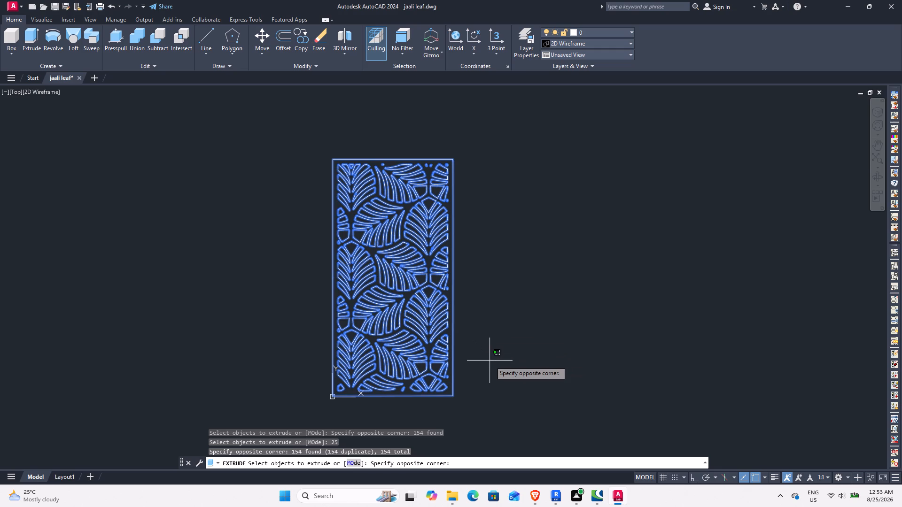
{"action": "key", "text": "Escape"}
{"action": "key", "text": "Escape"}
Examine the flat leaf outlines and outer frame of the panel from several angles.
{"action": "middle_click_drag", "start_coordinate": [400, 317], "coordinate": [425, 275], "text": "shift"}
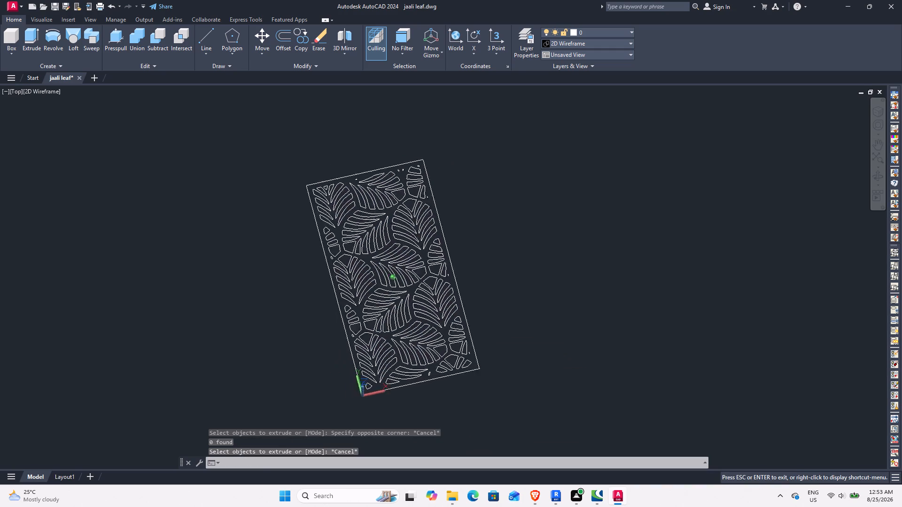
{"action": "middle_click_drag", "start_coordinate": [425, 275], "coordinate": [403, 342], "text": "shift"}
{"action": "middle_click_drag", "start_coordinate": [416, 279], "coordinate": [409, 296], "text": "shift"}
{"action": "middle_click_drag", "start_coordinate": [359, 214], "coordinate": [373, 201]}
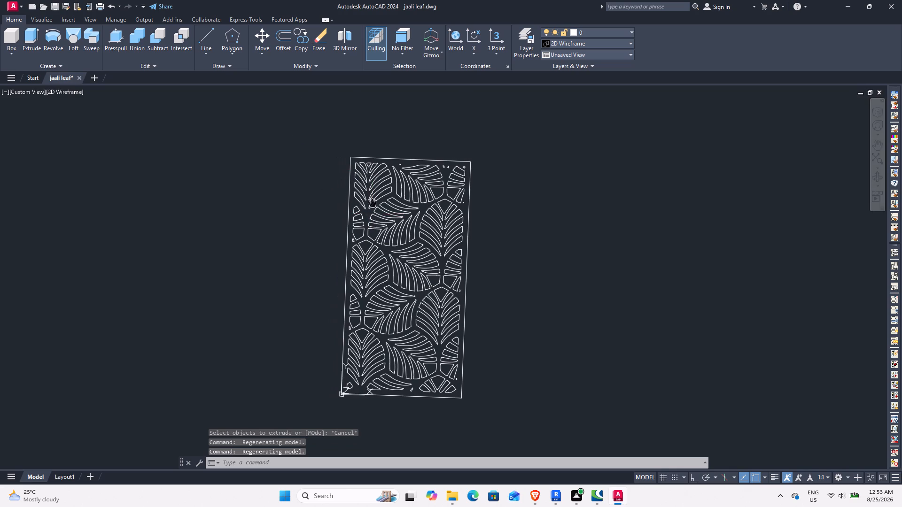
{"action": "middle_click_drag", "start_coordinate": [373, 201], "coordinate": [373, 242]}
{"action": "middle_click_drag", "start_coordinate": [466, 312], "coordinate": [484, 257]}
{"action": "middle_click_drag", "start_coordinate": [469, 347], "coordinate": [477, 356], "text": "shift"}
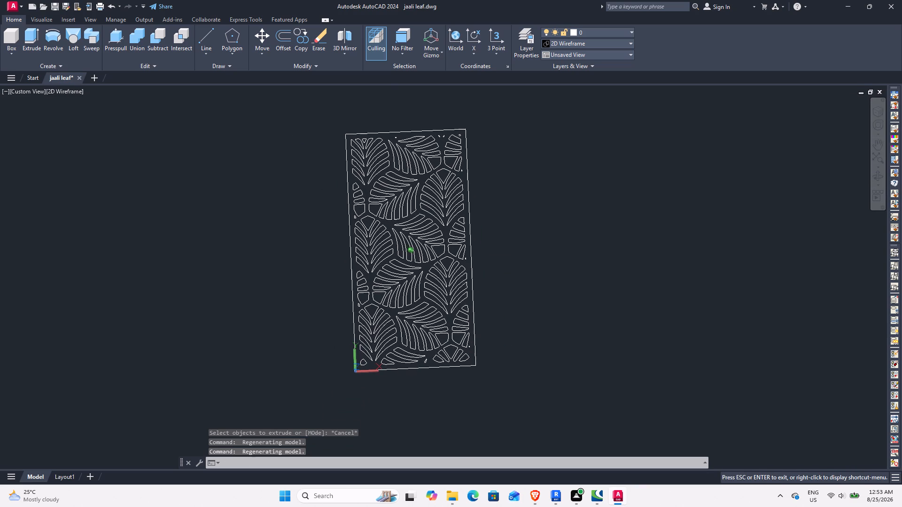
{"action": "middle_click_drag", "start_coordinate": [477, 356], "coordinate": [478, 359], "text": "shift"}
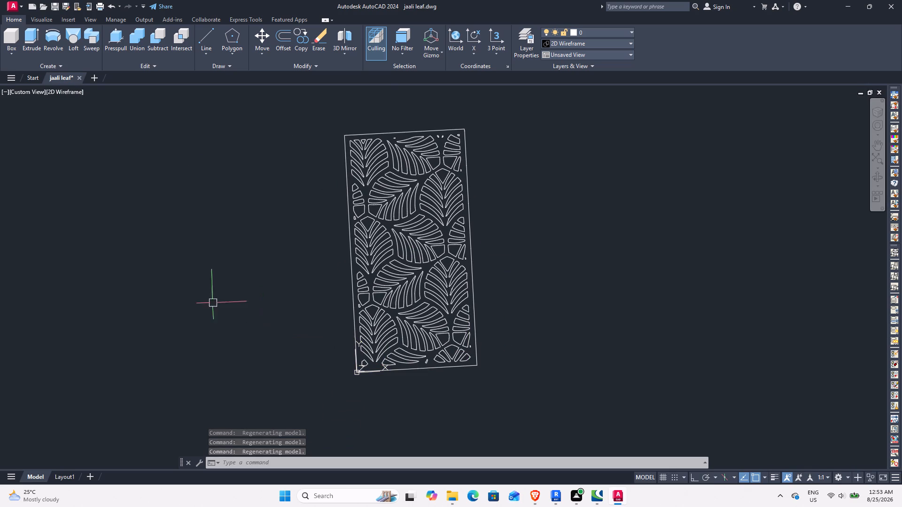
Return to the Top view and extrude all the leaf outlines together with the outer frame by 25.
{"action": "left_click", "coordinate": [23, 92]}
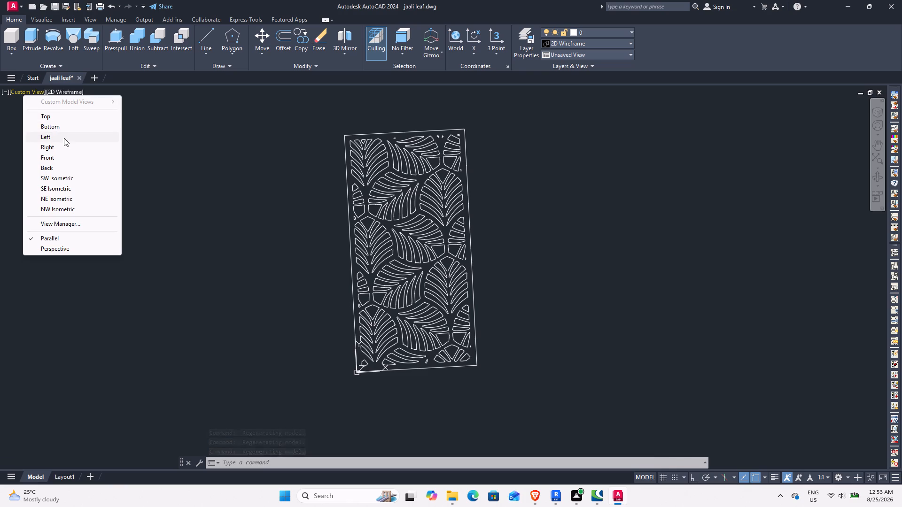
{"action": "left_click", "coordinate": [60, 121]}
{"action": "scroll", "coordinate": [216, 211], "scroll_direction": "down", "scroll_amount": 2}
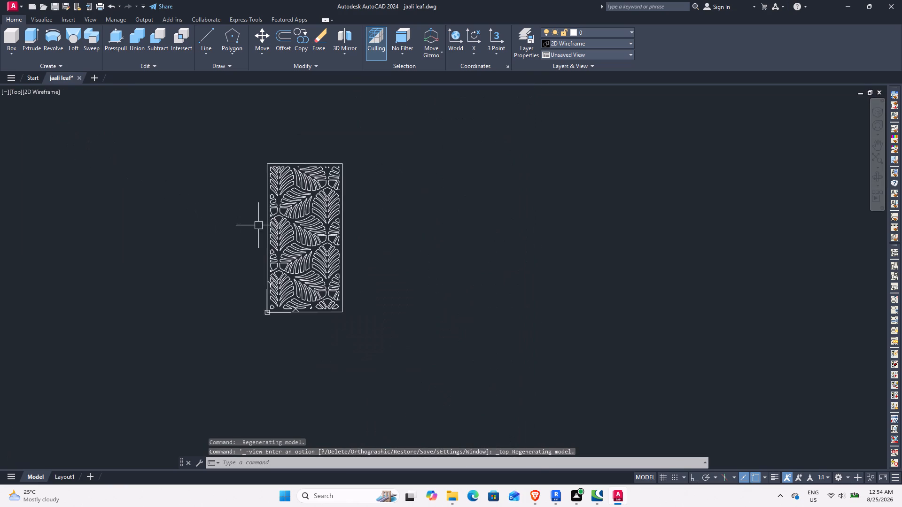
{"action": "left_click", "coordinate": [34, 32]}
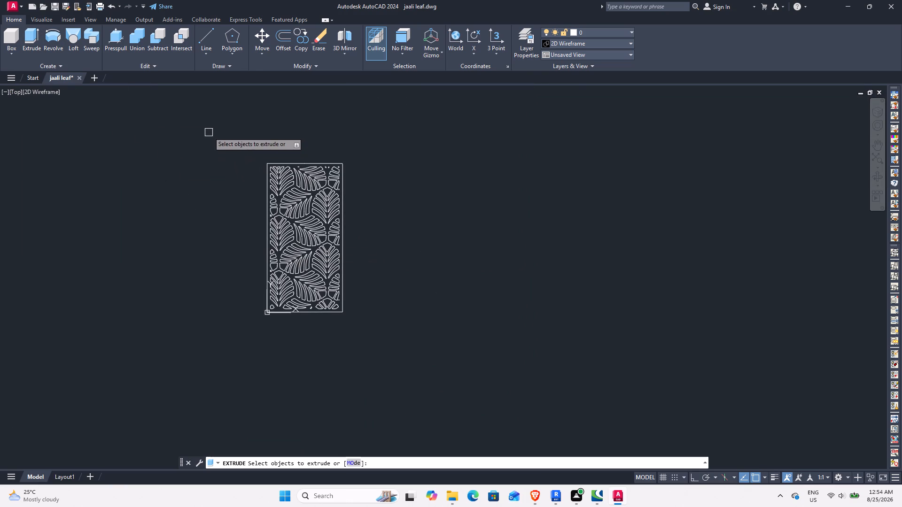
{"action": "left_click", "coordinate": [208, 131]}
{"action": "left_click", "coordinate": [406, 358]}
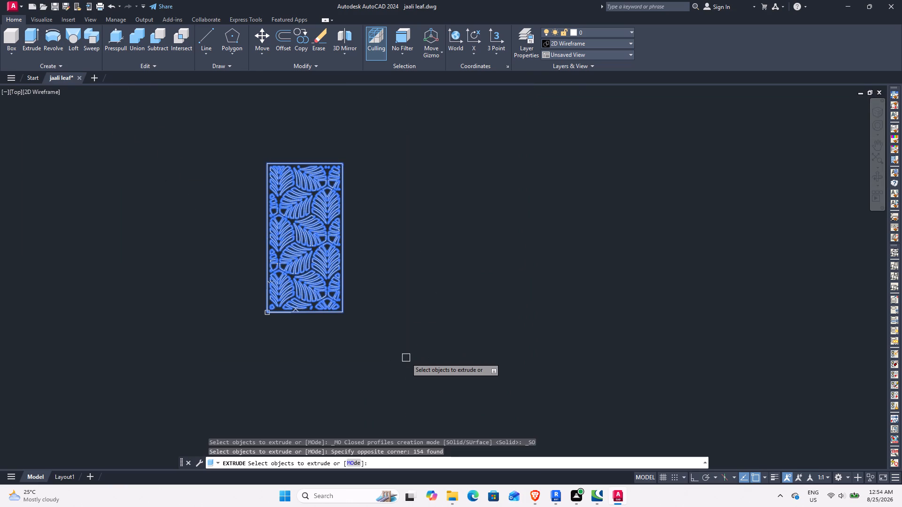
{"action": "key", "text": "space"}
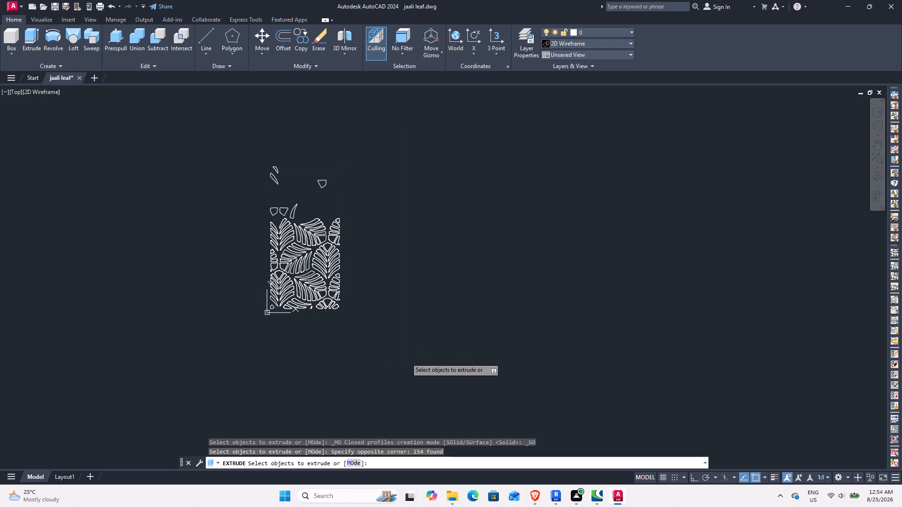
{"action": "type", "text": "25"}
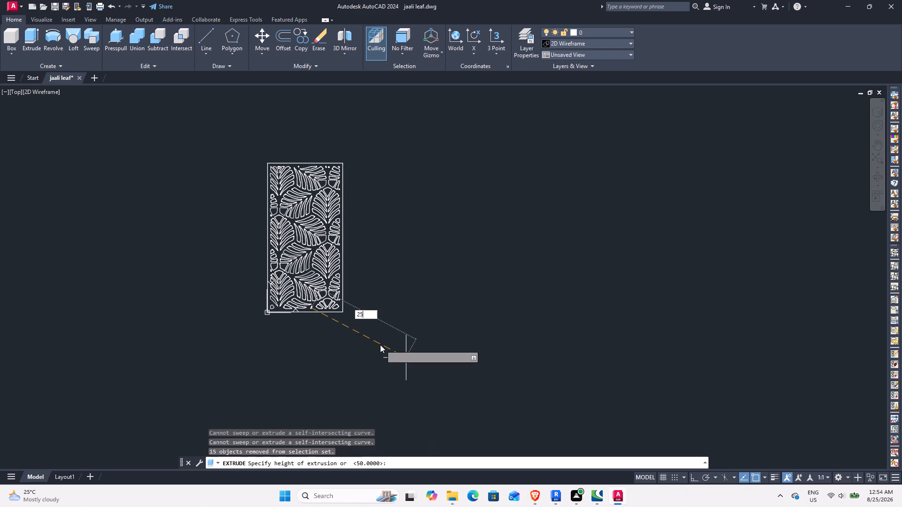
{"action": "key", "text": "Return"}
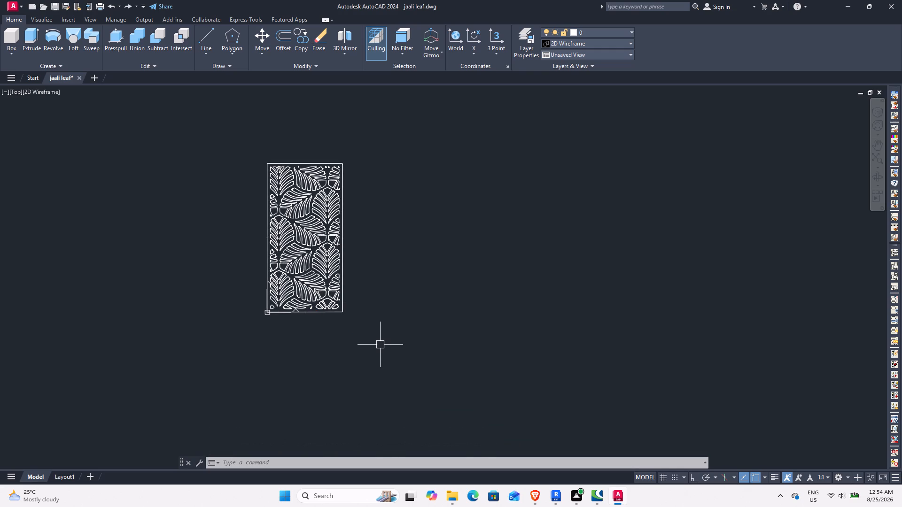
Subtract all the leaf solids inside the panel from the extruded outer frame solid.
{"action": "scroll", "coordinate": [280, 202], "scroll_direction": "up", "scroll_amount": 2}
{"action": "scroll", "coordinate": [313, 264], "scroll_direction": "down", "scroll_amount": 1}
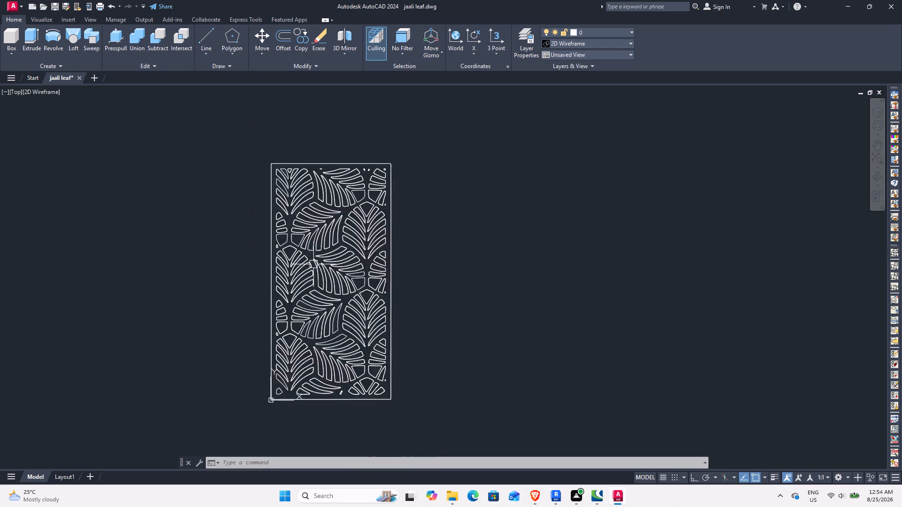
{"action": "scroll", "coordinate": [313, 264], "scroll_direction": "down", "scroll_amount": 1}
{"action": "scroll", "coordinate": [335, 291], "scroll_direction": "up", "scroll_amount": 1}
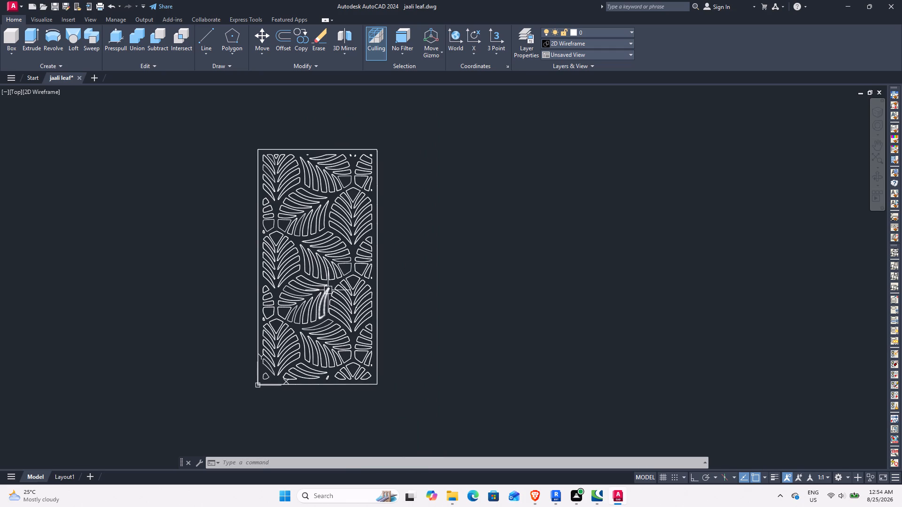
{"action": "type", "text": "su"}
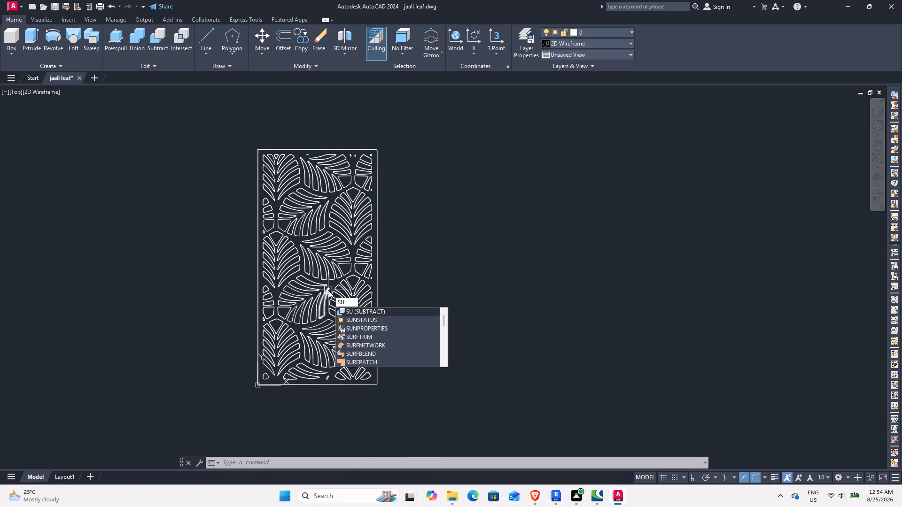
{"action": "key", "text": "space"}
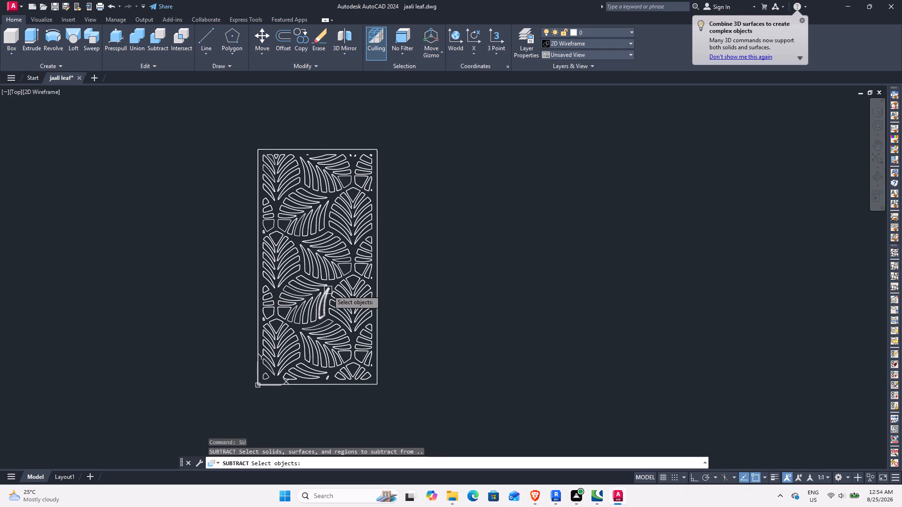
{"action": "left_click", "coordinate": [379, 341]}
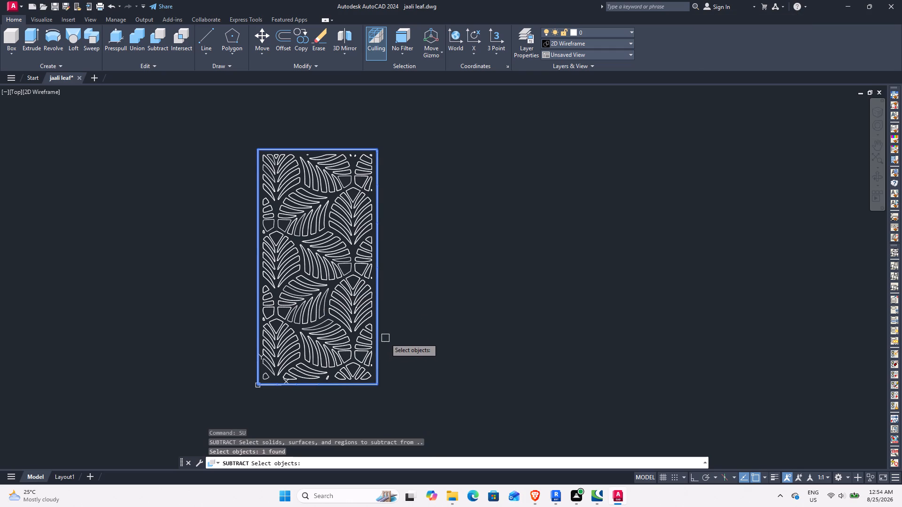
{"action": "key", "text": "space"}
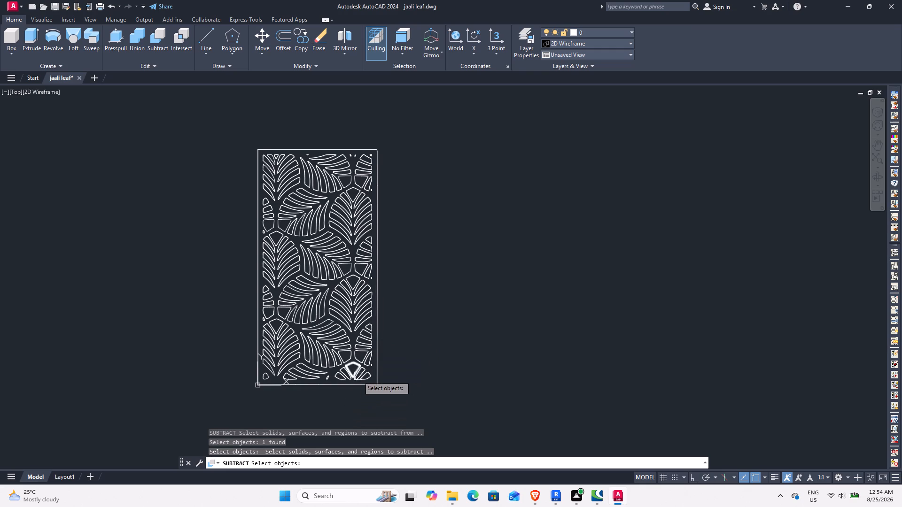
{"action": "scroll", "coordinate": [372, 383], "scroll_direction": "up", "scroll_amount": 5}
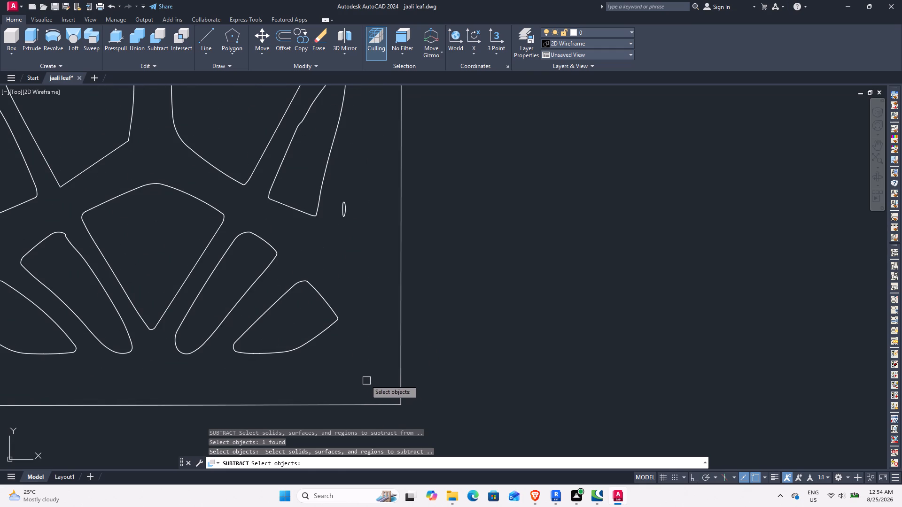
{"action": "left_click", "coordinate": [360, 374]}
{"action": "scroll", "coordinate": [299, 302], "scroll_direction": "down", "scroll_amount": 4}
{"action": "scroll", "coordinate": [254, 259], "scroll_direction": "down", "scroll_amount": 2}
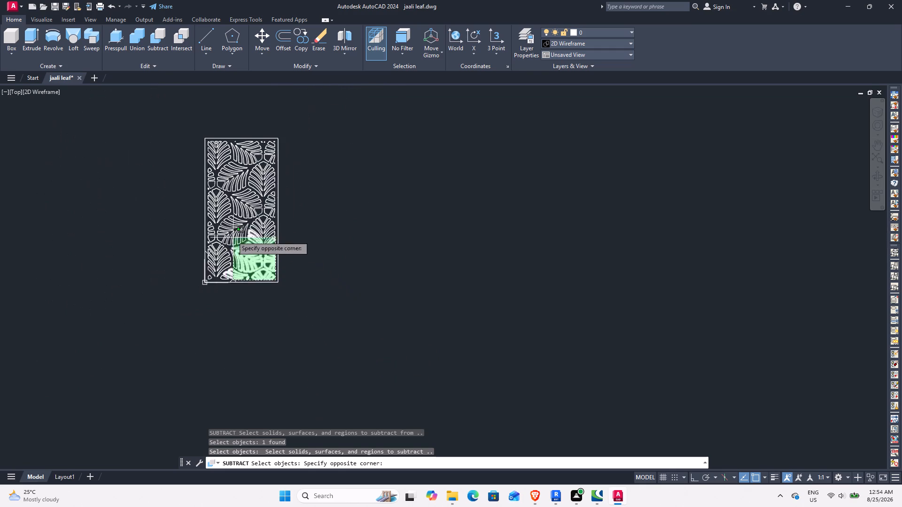
{"action": "scroll", "coordinate": [207, 145], "scroll_direction": "up", "scroll_amount": 6}
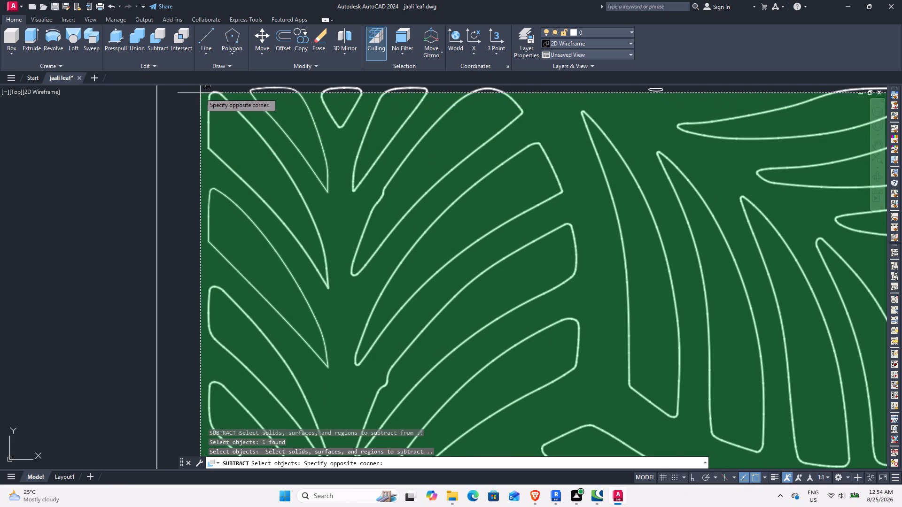
{"action": "scroll", "coordinate": [199, 92], "scroll_direction": "down", "scroll_amount": 2}
{"action": "left_click", "coordinate": [199, 89]}
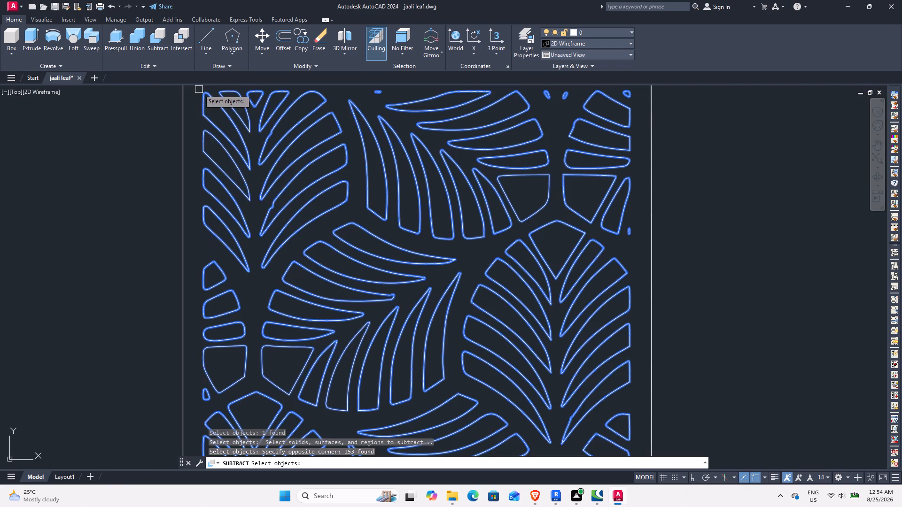
{"action": "scroll", "coordinate": [310, 243], "scroll_direction": "down", "scroll_amount": 2}
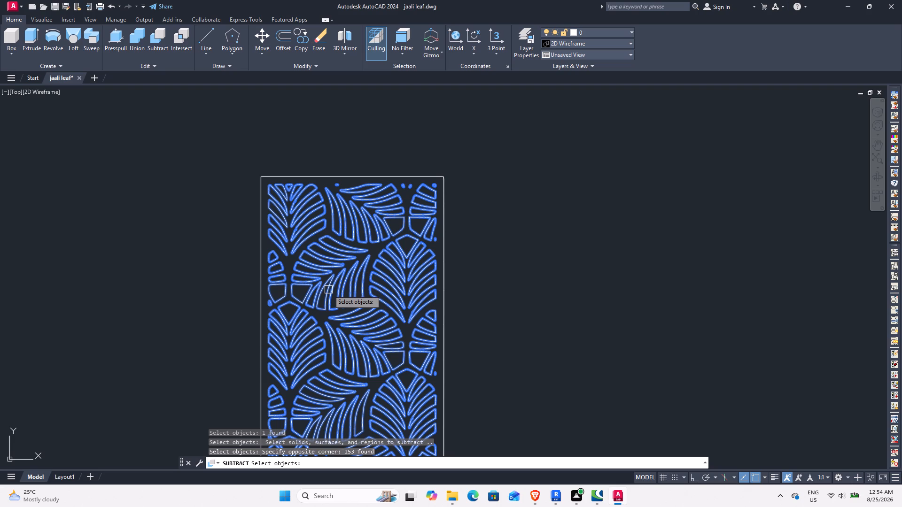
{"action": "key", "text": "space"}
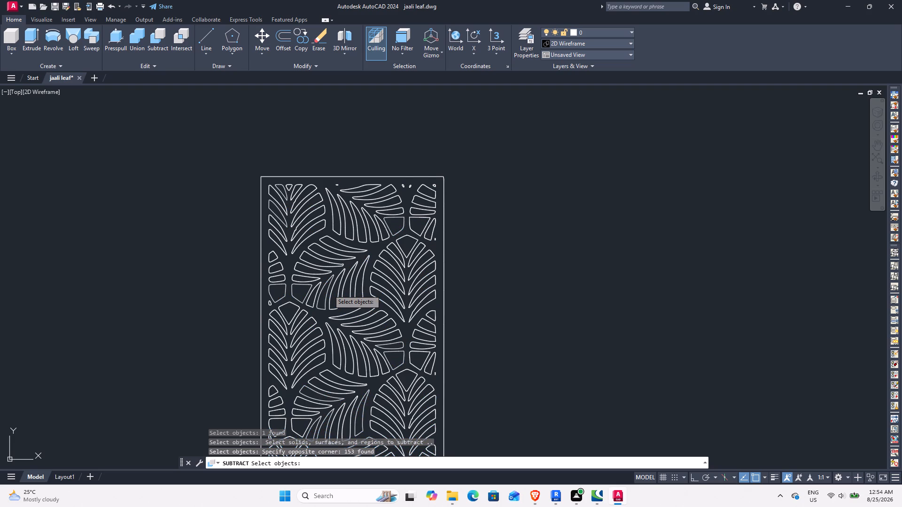
{"action": "key", "text": "Escape"}
{"action": "key", "text": "Escape"}
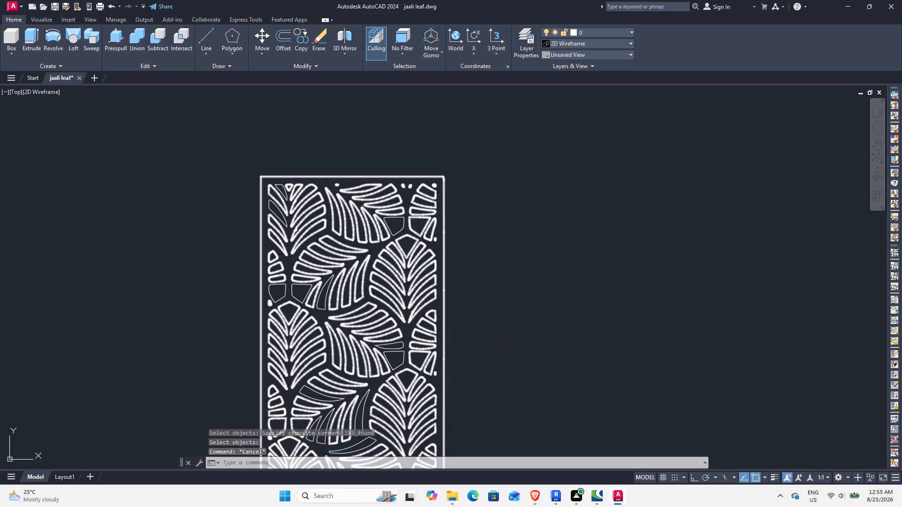
{"action": "key", "text": "Escape"}
Save the jaali leaf drawing with the whole panel in sight.
{"action": "scroll", "coordinate": [369, 315], "scroll_direction": "down", "scroll_amount": 1}
{"action": "middle_click_drag", "start_coordinate": [368, 314], "coordinate": [352, 275]}
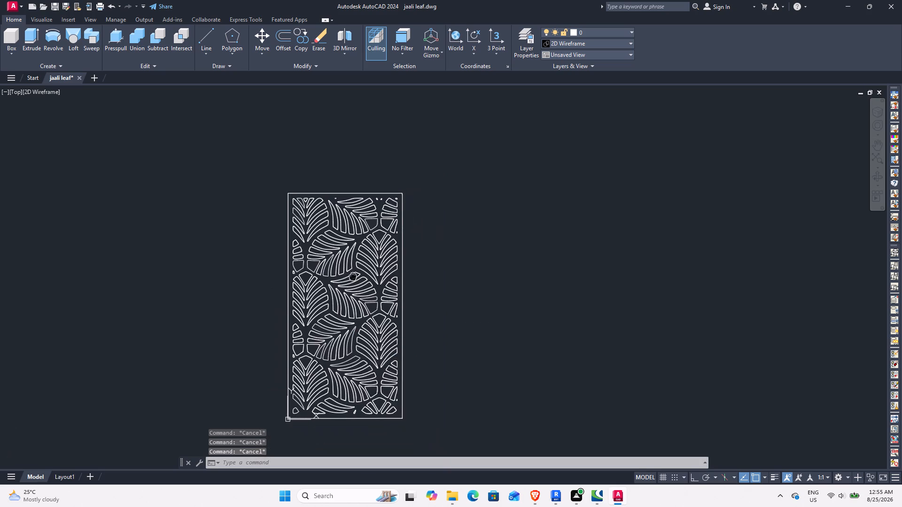
{"action": "middle_click_drag", "start_coordinate": [352, 275], "coordinate": [342, 255]}
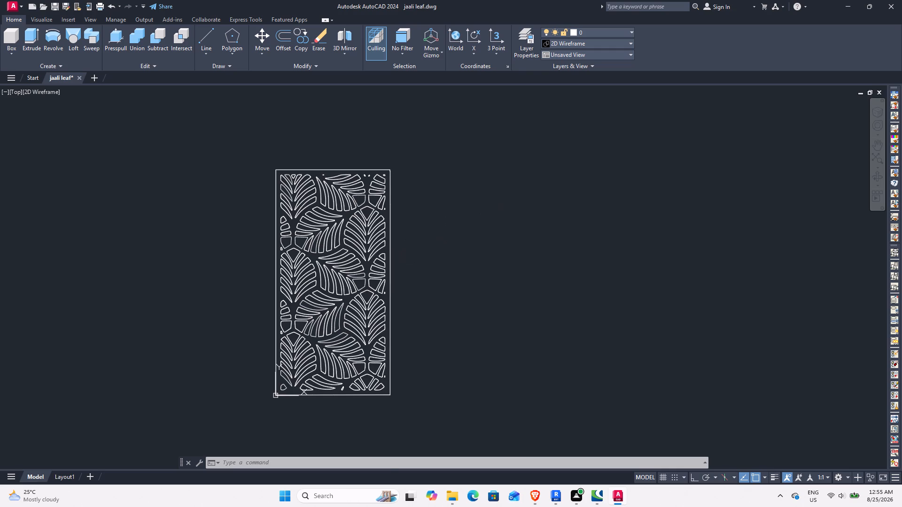
{"action": "left_click", "coordinate": [504, 212]}
{"action": "left_click", "coordinate": [495, 242]}
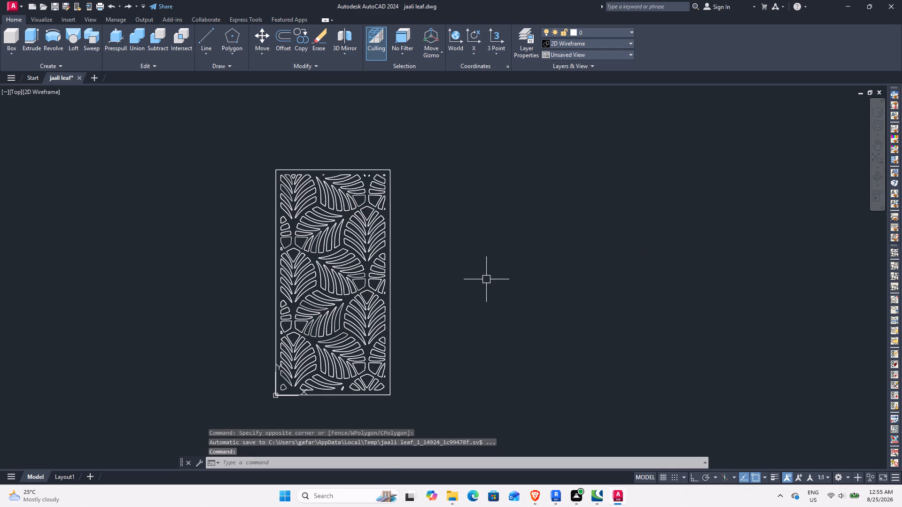
{"action": "key", "text": "ctrl+s"}
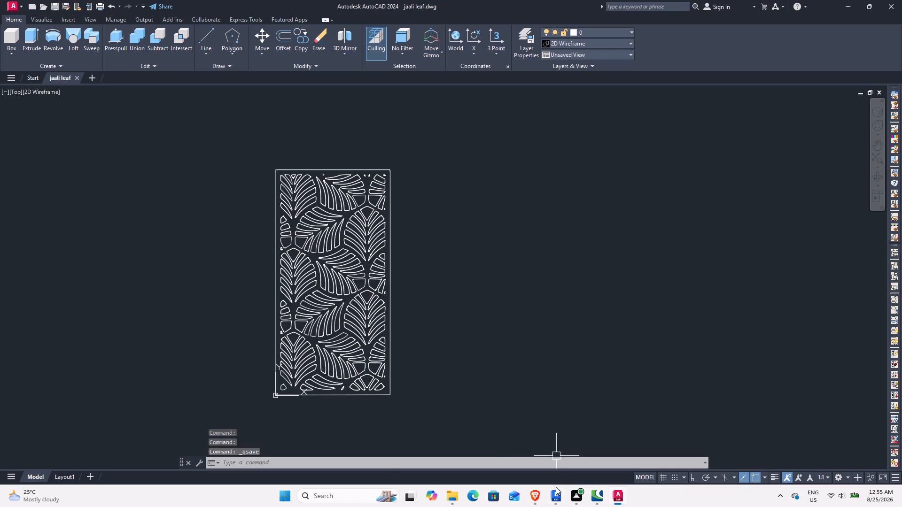
Switch to the Revit Generic Model family and delete all the old jaali panel geometry in the 3D view.
{"action": "left_click", "coordinate": [556, 492]}
{"action": "scroll", "coordinate": [451, 167], "scroll_direction": "down", "scroll_amount": 4}
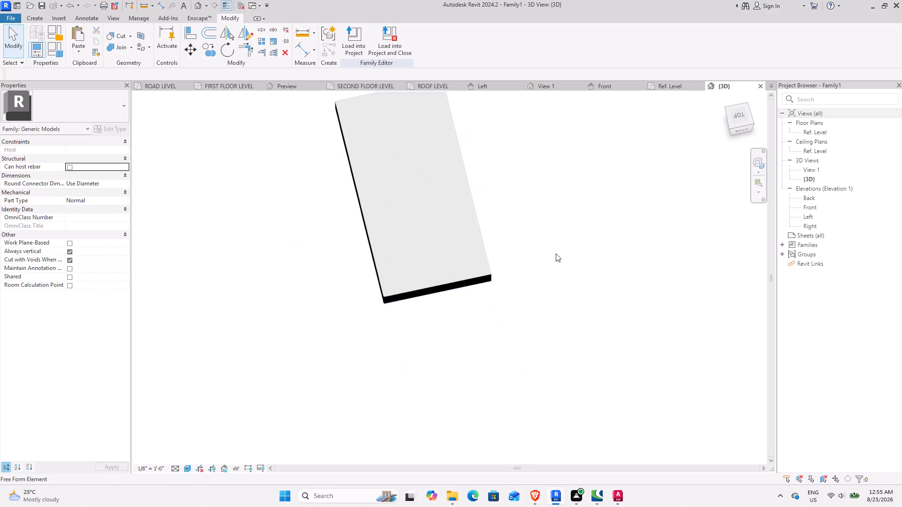
{"action": "middle_click_drag", "start_coordinate": [531, 230], "coordinate": [536, 294]}
{"action": "left_click", "coordinate": [560, 388]}
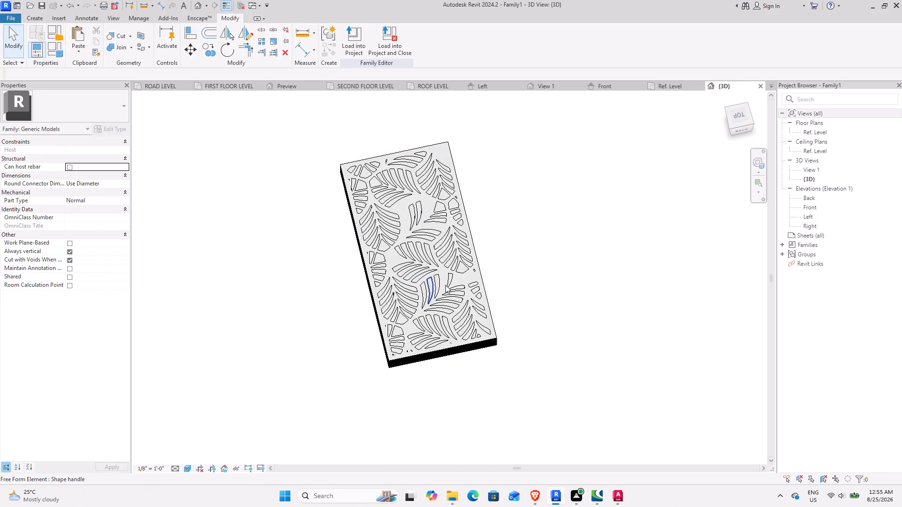
{"action": "left_click_drag", "start_coordinate": [301, 134], "coordinate": [581, 430]}
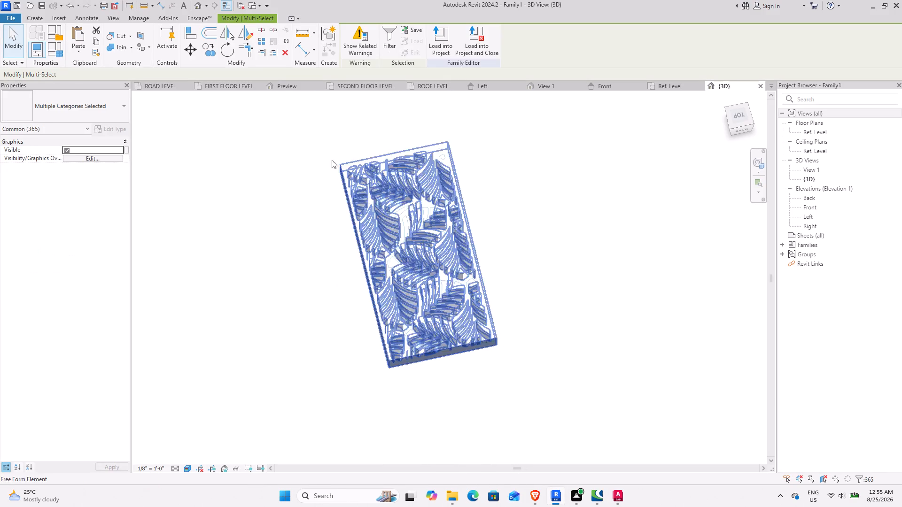
{"action": "left_click", "coordinate": [288, 51]}
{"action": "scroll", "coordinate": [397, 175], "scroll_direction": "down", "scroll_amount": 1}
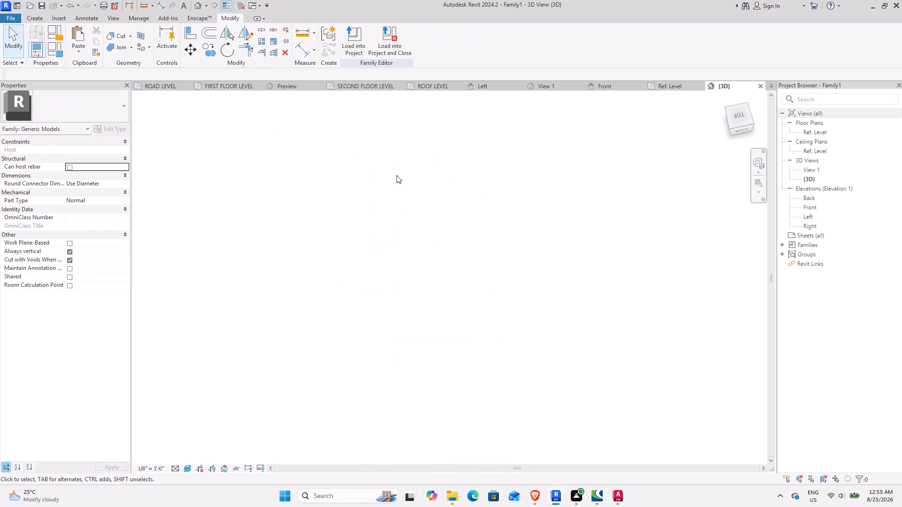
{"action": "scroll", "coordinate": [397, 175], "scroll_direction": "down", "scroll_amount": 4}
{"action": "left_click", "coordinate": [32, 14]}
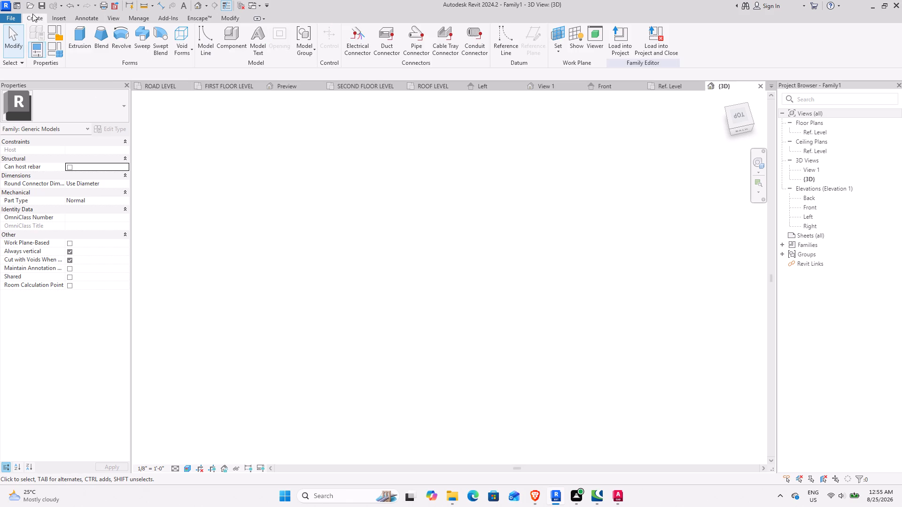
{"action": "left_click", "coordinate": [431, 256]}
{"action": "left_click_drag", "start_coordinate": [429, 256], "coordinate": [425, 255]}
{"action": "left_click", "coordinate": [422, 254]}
Import the jaali leaf DWG into the family's 3D view, centred on the Ref. Level.
{"action": "left_click", "coordinate": [64, 19]}
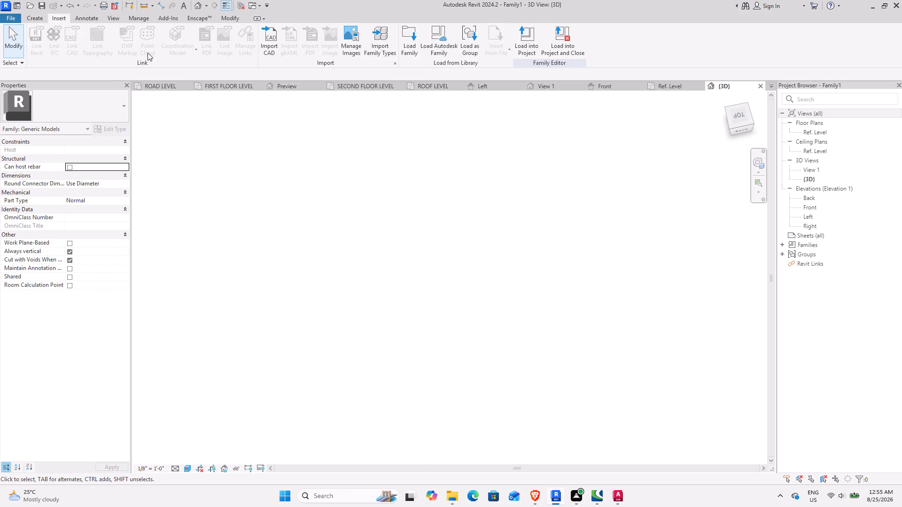
{"action": "left_click", "coordinate": [272, 47]}
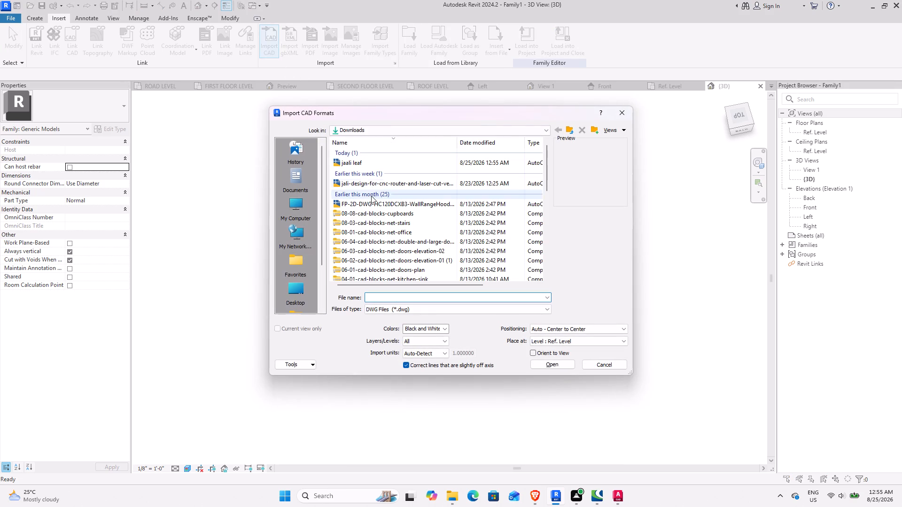
{"action": "left_click", "coordinate": [371, 163]}
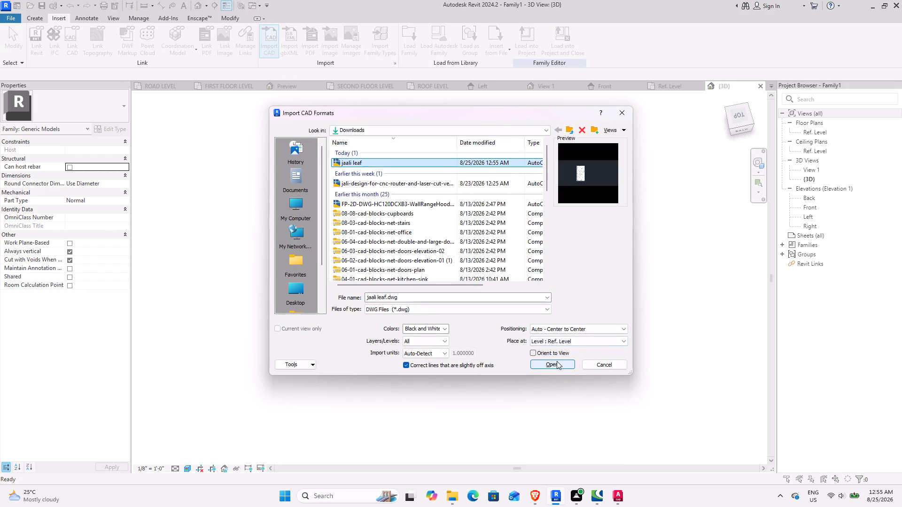
{"action": "left_click", "coordinate": [557, 361]}
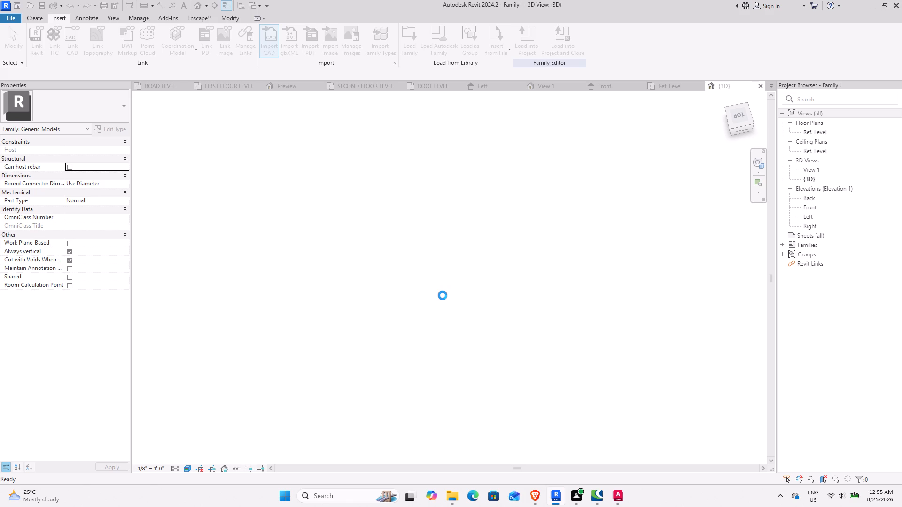
Examine the imported jaali panel up close and from several angles, checking its thickness and leaf cut-outs.
{"action": "scroll", "coordinate": [394, 174], "scroll_direction": "up", "scroll_amount": 3}
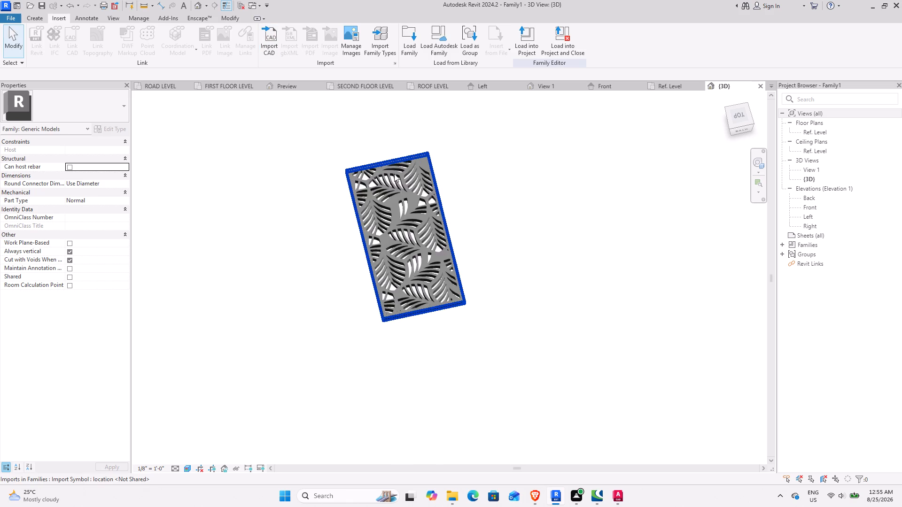
{"action": "scroll", "coordinate": [405, 206], "scroll_direction": "up", "scroll_amount": 3}
{"action": "middle_click_drag", "start_coordinate": [384, 208], "coordinate": [373, 283], "text": "shift"}
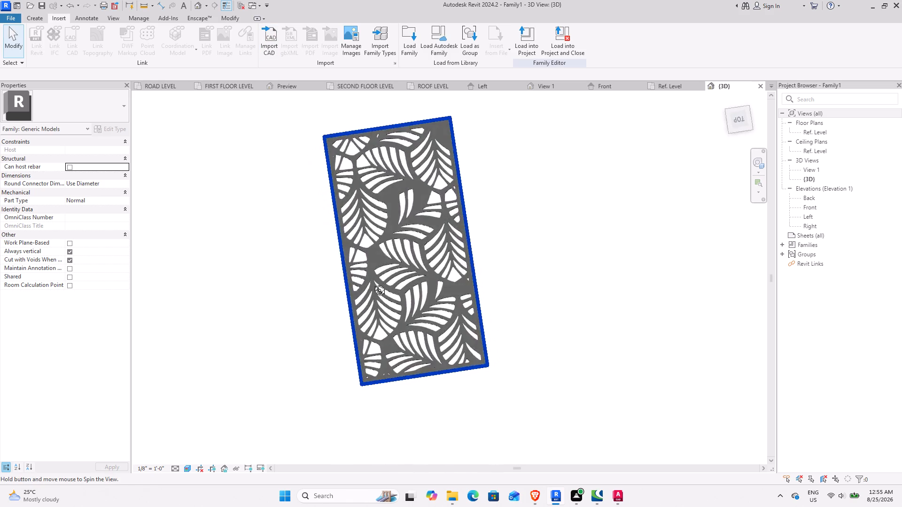
{"action": "middle_click_drag", "start_coordinate": [373, 283], "coordinate": [325, 343], "text": "shift"}
{"action": "middle_click_drag", "start_coordinate": [324, 331], "coordinate": [399, 191], "text": "shift"}
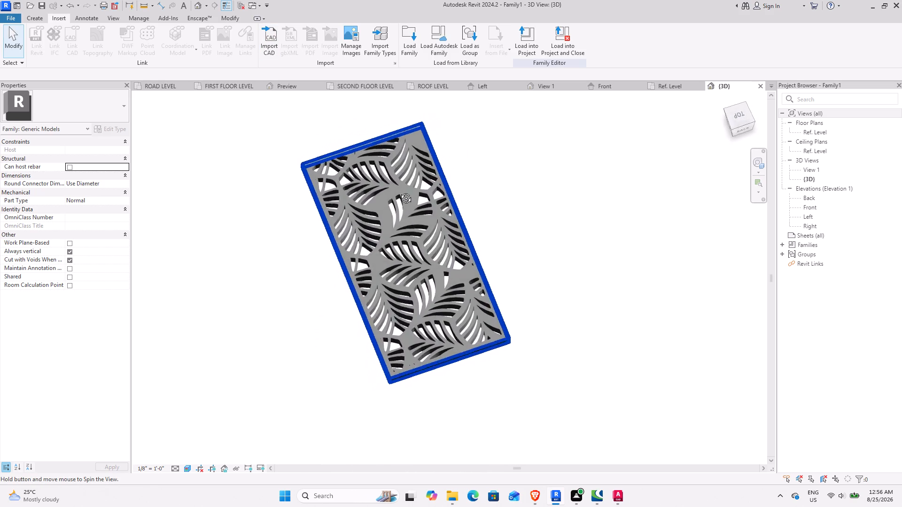
{"action": "middle_click_drag", "start_coordinate": [399, 191], "coordinate": [354, 170], "text": "shift"}
{"action": "scroll", "coordinate": [404, 205], "scroll_direction": "up", "scroll_amount": 4}
{"action": "middle_click_drag", "start_coordinate": [376, 283], "coordinate": [398, 297], "text": "shift"}
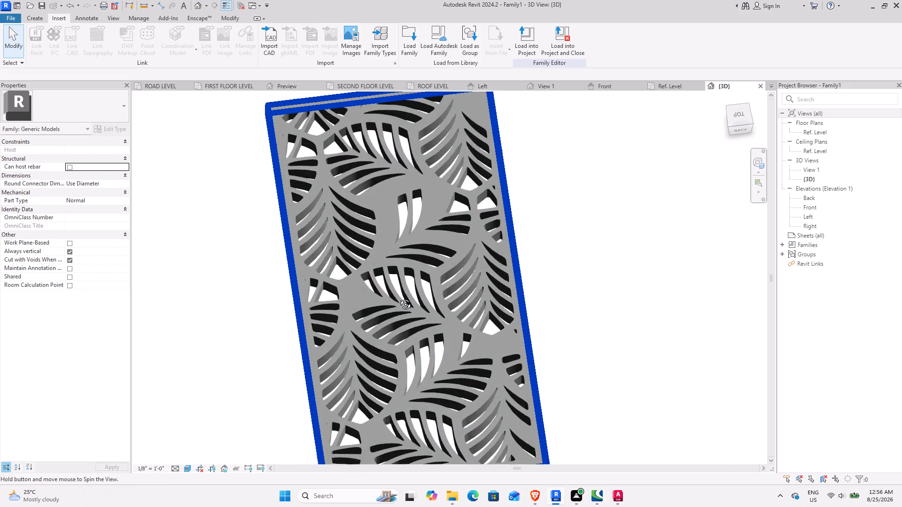
{"action": "middle_click_drag", "start_coordinate": [398, 297], "coordinate": [418, 361], "text": "shift"}
{"action": "scroll", "coordinate": [422, 359], "scroll_direction": "up", "scroll_amount": 3}
{"action": "middle_click_drag", "start_coordinate": [340, 337], "coordinate": [381, 279], "text": "shift"}
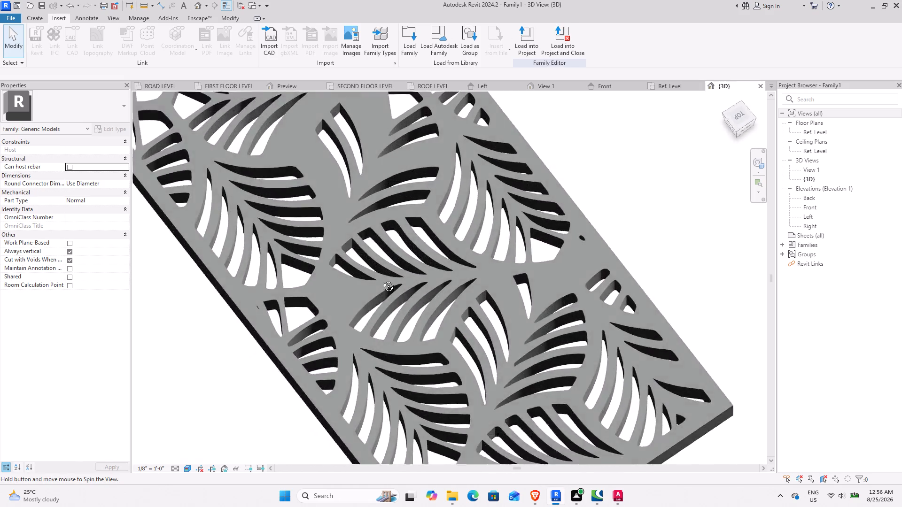
{"action": "middle_click_drag", "start_coordinate": [381, 279], "coordinate": [419, 207], "text": "shift"}
{"action": "middle_click_drag", "start_coordinate": [512, 323], "coordinate": [369, 309]}
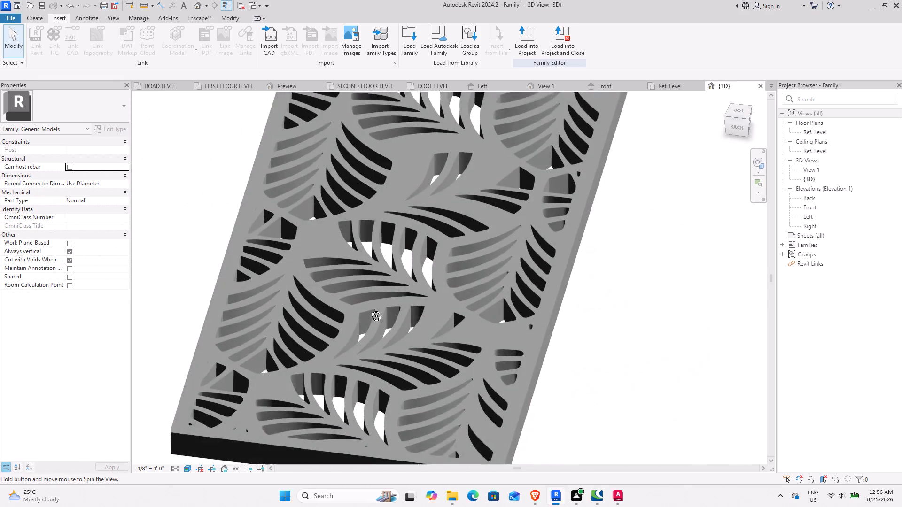
{"action": "middle_click_drag", "start_coordinate": [369, 309], "coordinate": [372, 344]}
{"action": "scroll", "coordinate": [358, 286], "scroll_direction": "down", "scroll_amount": 3}
{"action": "middle_click_drag", "start_coordinate": [356, 270], "coordinate": [382, 387], "text": "shift"}
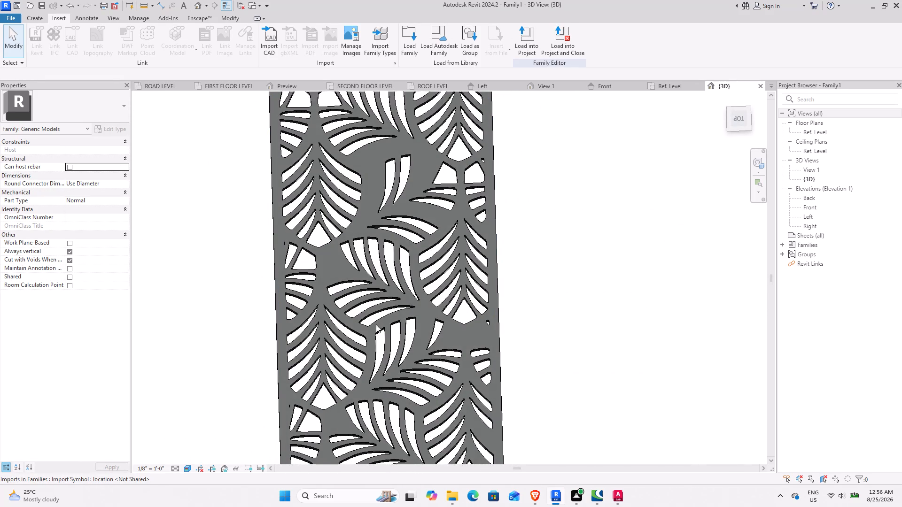
{"action": "middle_click_drag", "start_coordinate": [376, 324], "coordinate": [376, 361]}
{"action": "middle_click_drag", "start_coordinate": [364, 345], "coordinate": [368, 310], "text": "shift"}
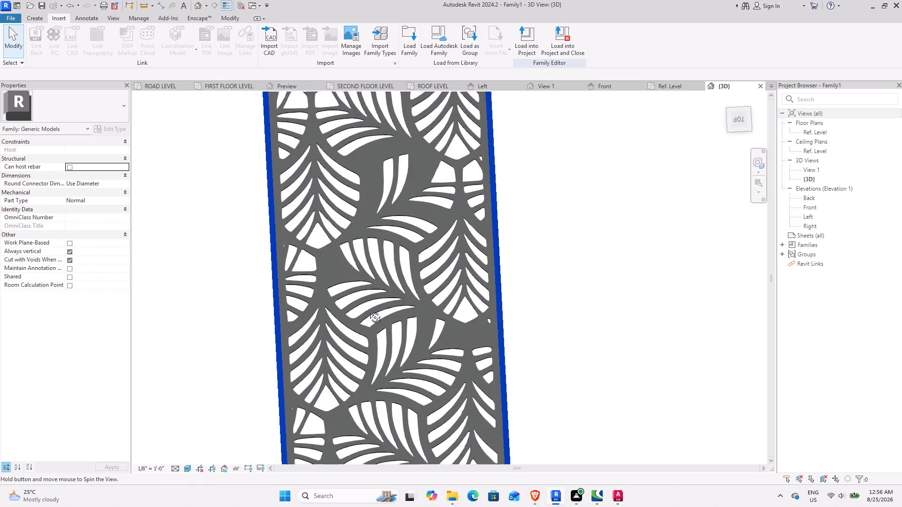
{"action": "middle_click_drag", "start_coordinate": [368, 310], "coordinate": [351, 332], "text": "shift"}
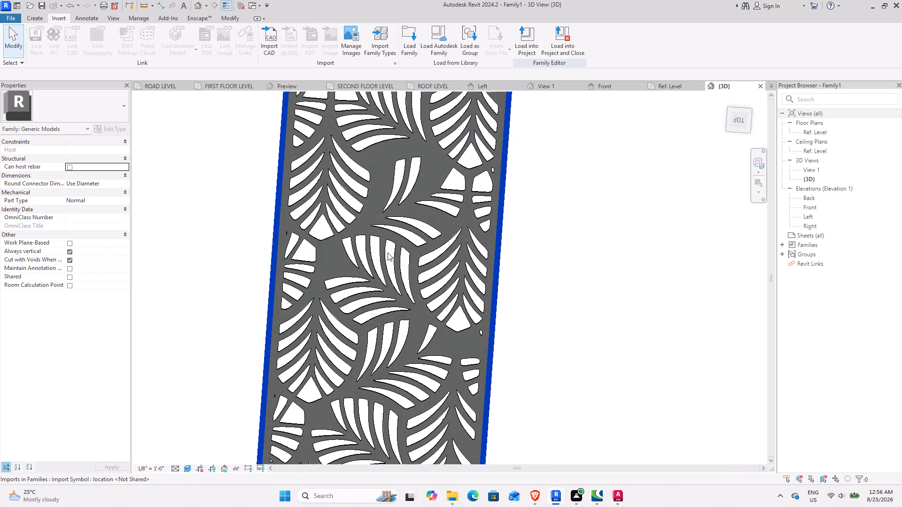
{"action": "scroll", "coordinate": [388, 252], "scroll_direction": "down", "scroll_amount": 4}
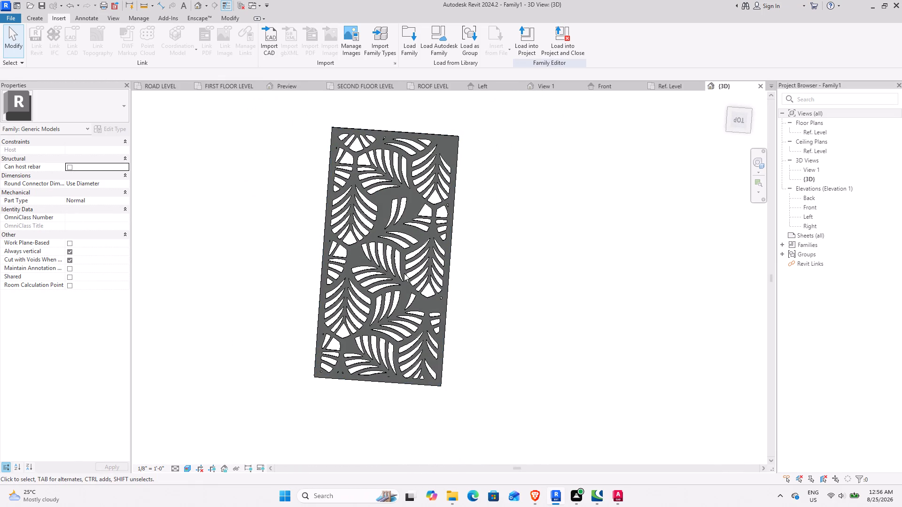
{"action": "middle_click_drag", "start_coordinate": [398, 275], "coordinate": [400, 289]}
{"action": "middle_click_drag", "start_coordinate": [322, 246], "coordinate": [350, 235], "text": "shift"}
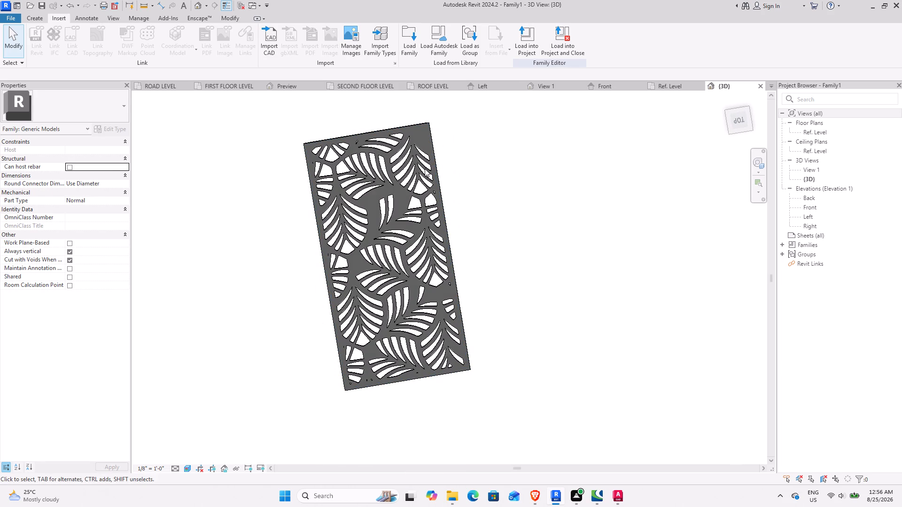
Select the imported panel to check it for leftover leaf outlines, then clear the selection and view the whole panel.
{"action": "left_click", "coordinate": [589, 254]}
{"action": "left_click", "coordinate": [447, 225]}
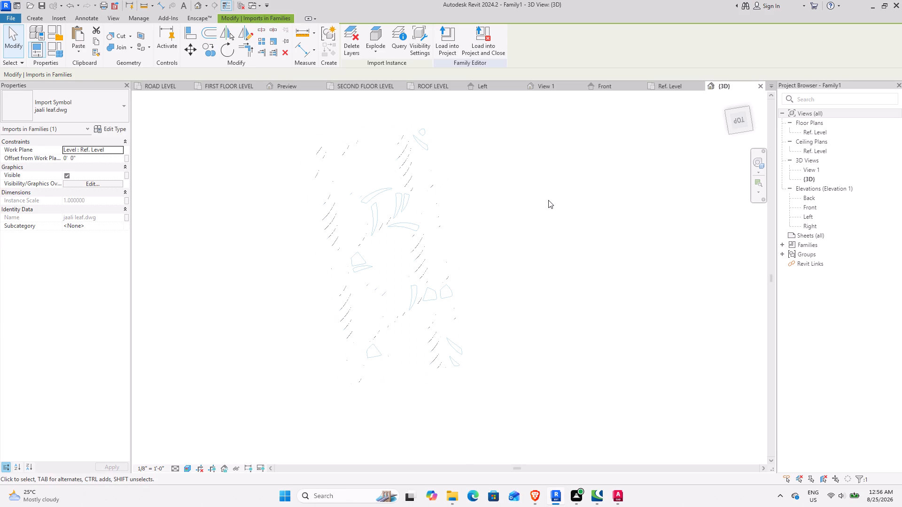
{"action": "key", "text": "Escape"}
{"action": "key", "text": "Escape"}
{"action": "left_click", "coordinate": [449, 236]}
{"action": "key", "text": "Escape"}
{"action": "key", "text": "Escape"}
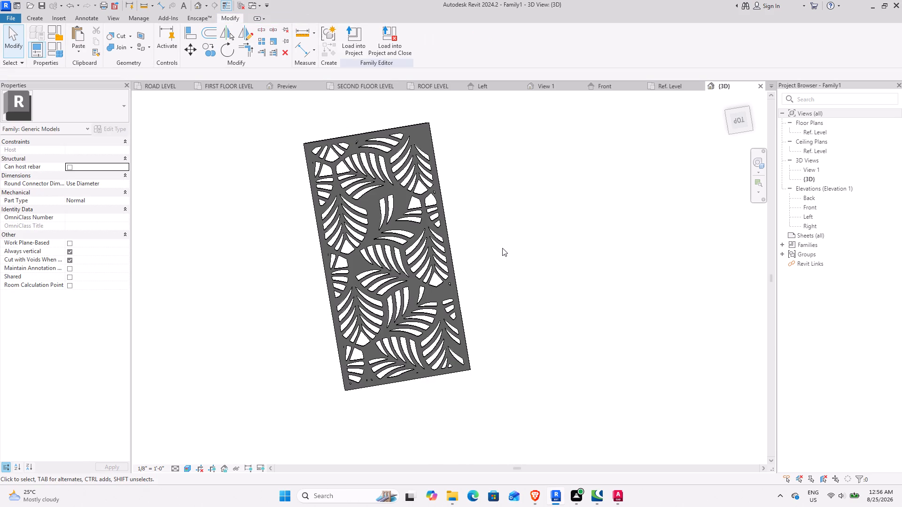
{"action": "scroll", "coordinate": [411, 205], "scroll_direction": "down", "scroll_amount": 2}
{"action": "middle_click_drag", "start_coordinate": [466, 244], "coordinate": [451, 209], "text": "shift"}
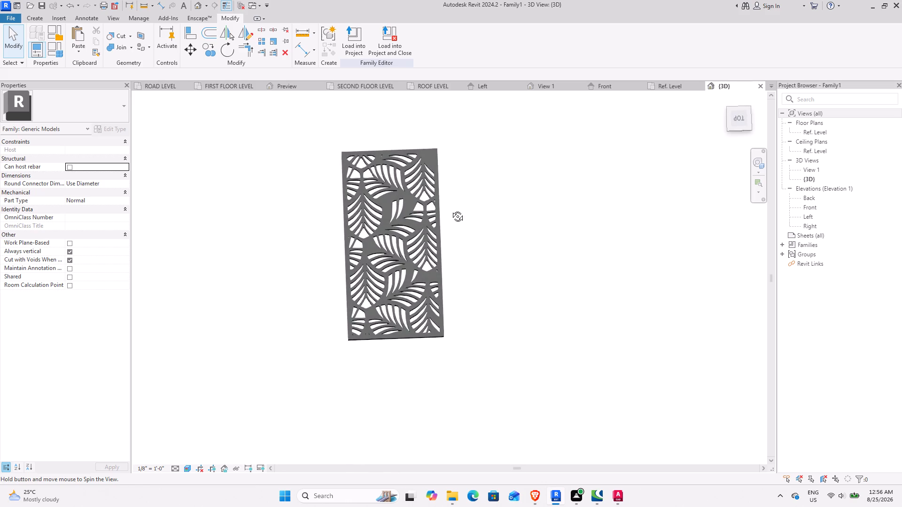
{"action": "middle_click_drag", "start_coordinate": [451, 209], "coordinate": [443, 214], "text": "shift"}
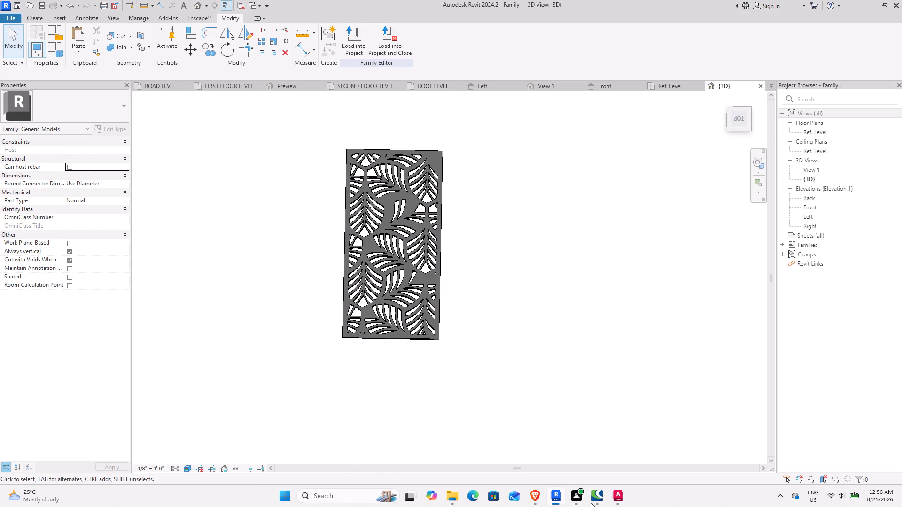
Switch to the jaali leaf drawing in AutoCAD and examine the panel in 3D for leaf outlines that lack thickness.
{"action": "left_click", "coordinate": [620, 502]}
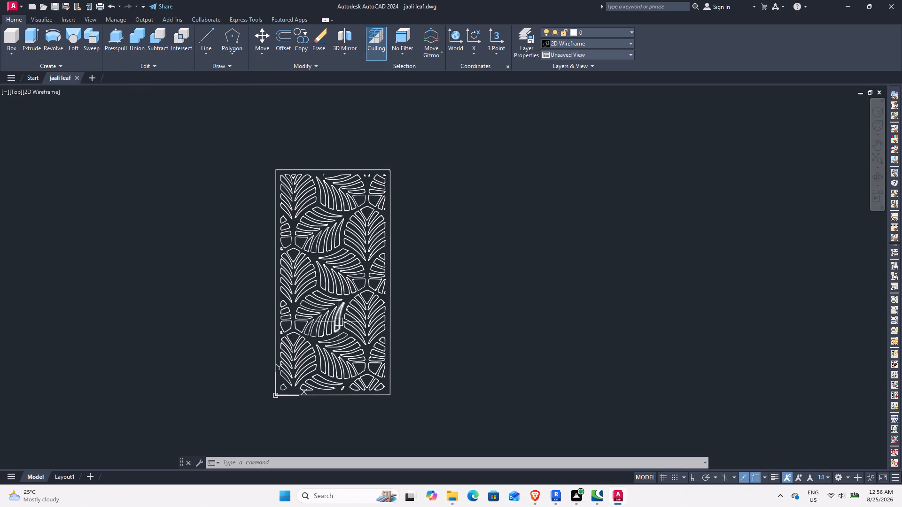
{"action": "scroll", "coordinate": [337, 326], "scroll_direction": "up", "scroll_amount": 3}
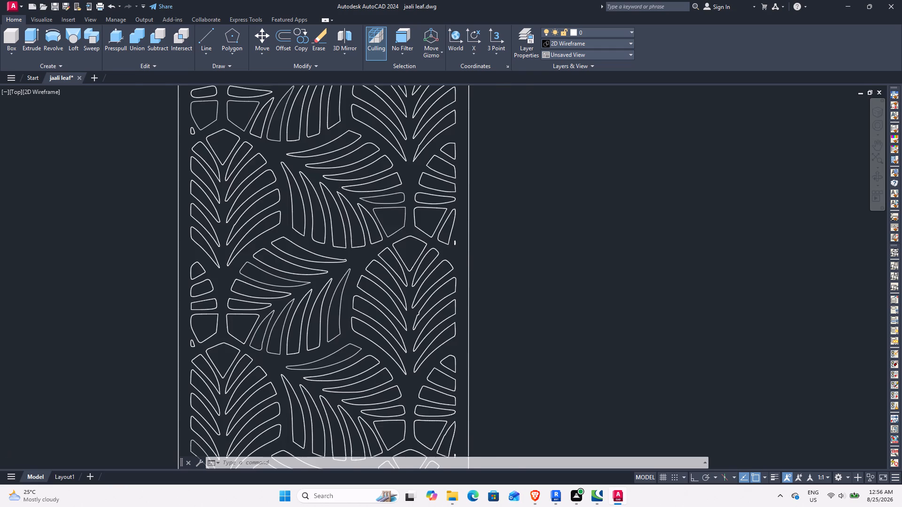
{"action": "scroll", "coordinate": [341, 318], "scroll_direction": "down", "scroll_amount": 3}
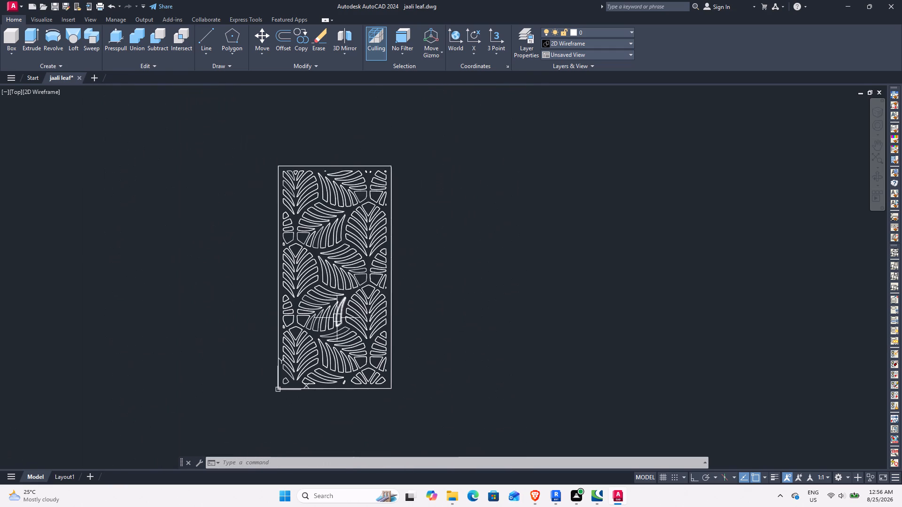
{"action": "middle_click_drag", "start_coordinate": [327, 315], "coordinate": [360, 293]}
{"action": "double_click", "coordinate": [483, 315]}
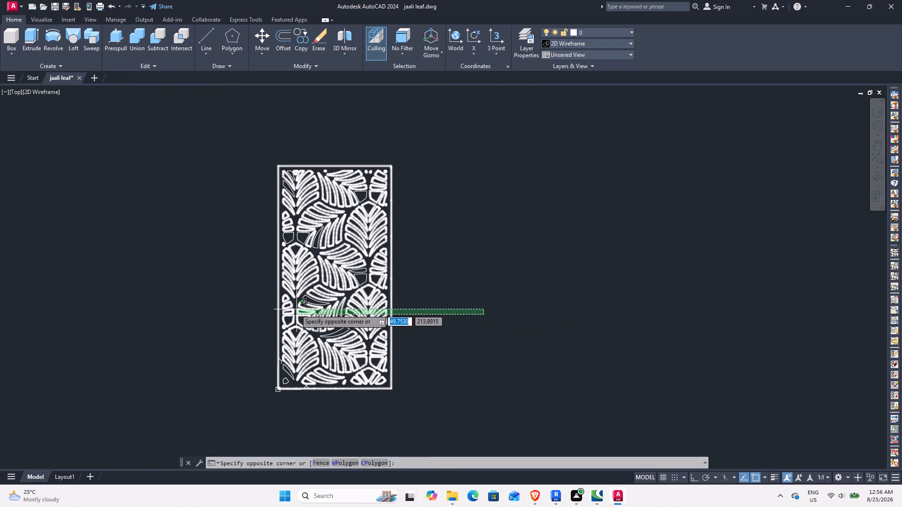
{"action": "left_click", "coordinate": [505, 338]}
{"action": "middle_click_drag", "start_coordinate": [419, 326], "coordinate": [444, 305], "text": "shift"}
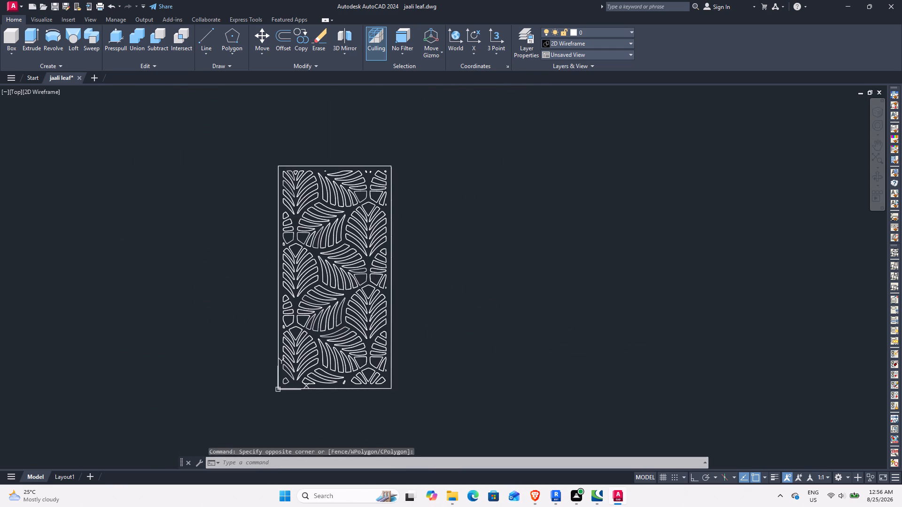
{"action": "middle_click_drag", "start_coordinate": [444, 305], "coordinate": [484, 225], "text": "shift"}
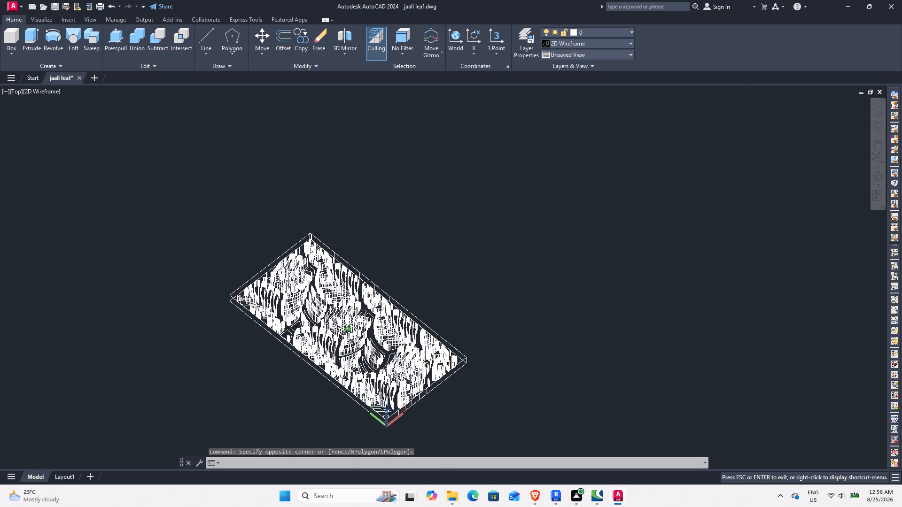
{"action": "middle_click_drag", "start_coordinate": [484, 225], "coordinate": [488, 214], "text": "shift"}
{"action": "middle_click_drag", "start_coordinate": [425, 299], "coordinate": [472, 221]}
{"action": "scroll", "coordinate": [414, 267], "scroll_direction": "up", "scroll_amount": 4}
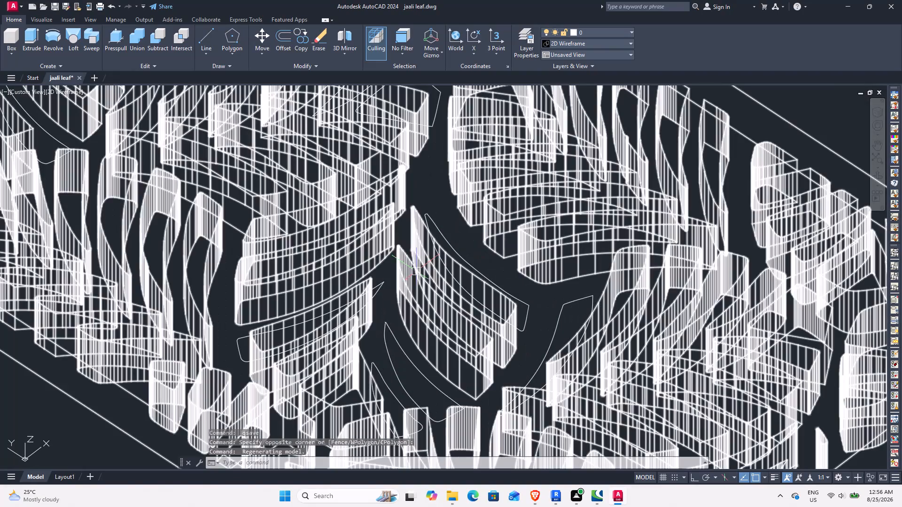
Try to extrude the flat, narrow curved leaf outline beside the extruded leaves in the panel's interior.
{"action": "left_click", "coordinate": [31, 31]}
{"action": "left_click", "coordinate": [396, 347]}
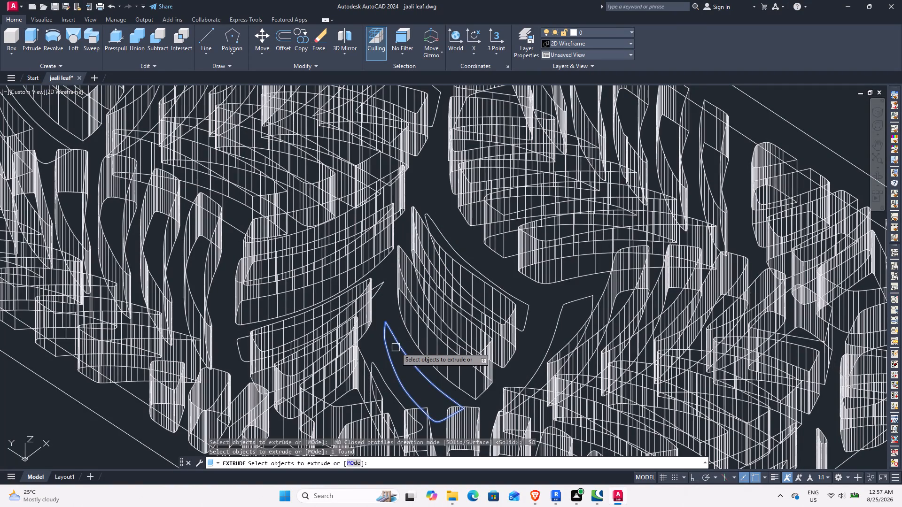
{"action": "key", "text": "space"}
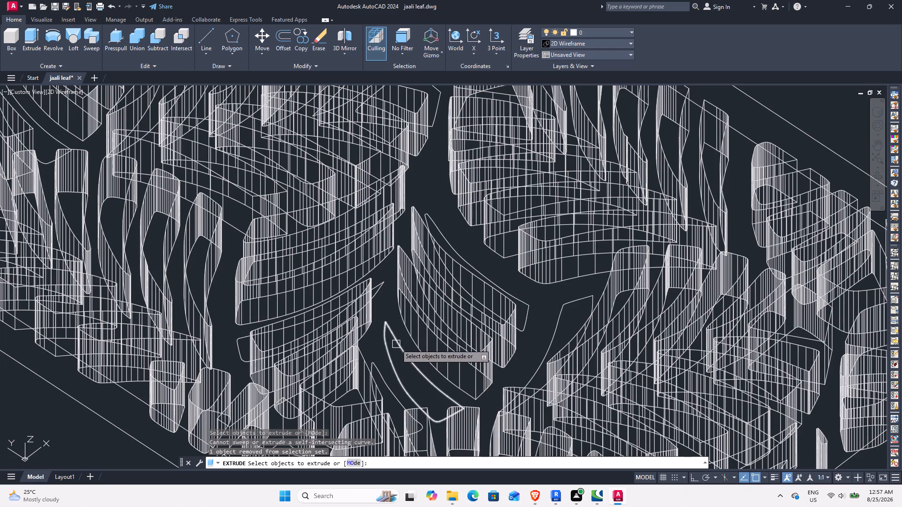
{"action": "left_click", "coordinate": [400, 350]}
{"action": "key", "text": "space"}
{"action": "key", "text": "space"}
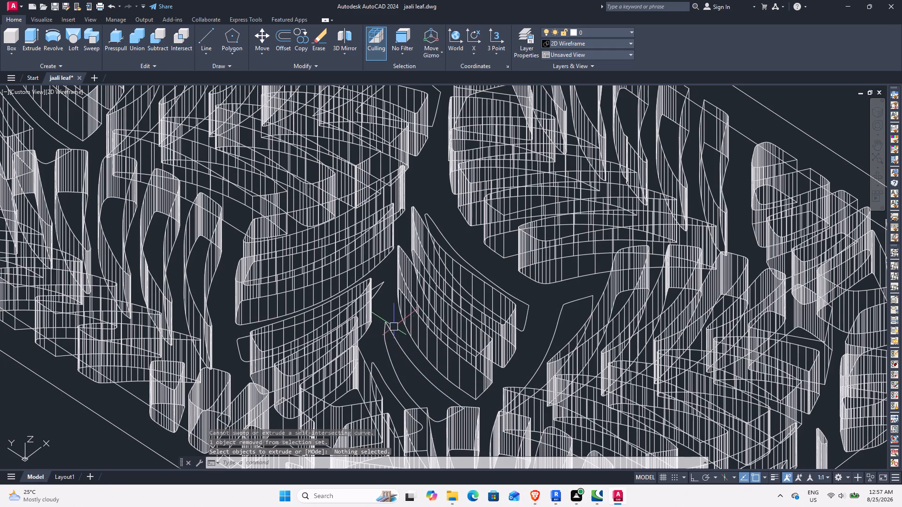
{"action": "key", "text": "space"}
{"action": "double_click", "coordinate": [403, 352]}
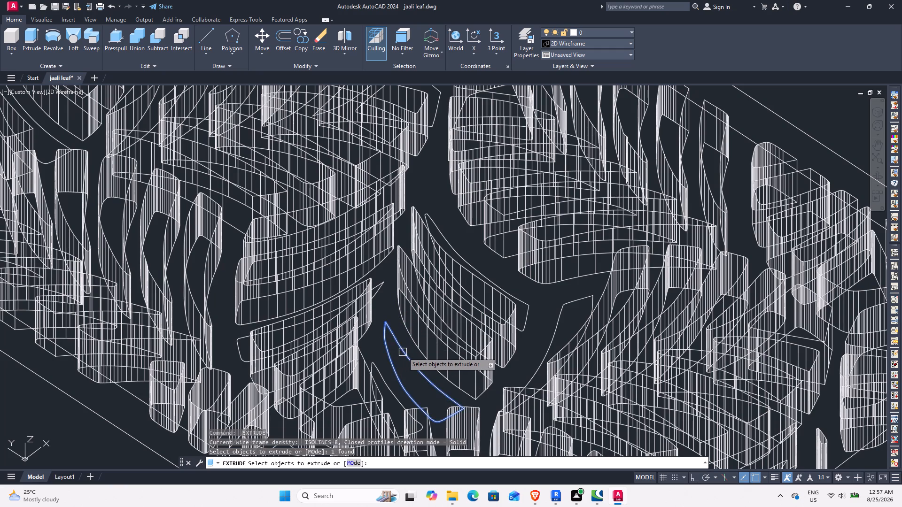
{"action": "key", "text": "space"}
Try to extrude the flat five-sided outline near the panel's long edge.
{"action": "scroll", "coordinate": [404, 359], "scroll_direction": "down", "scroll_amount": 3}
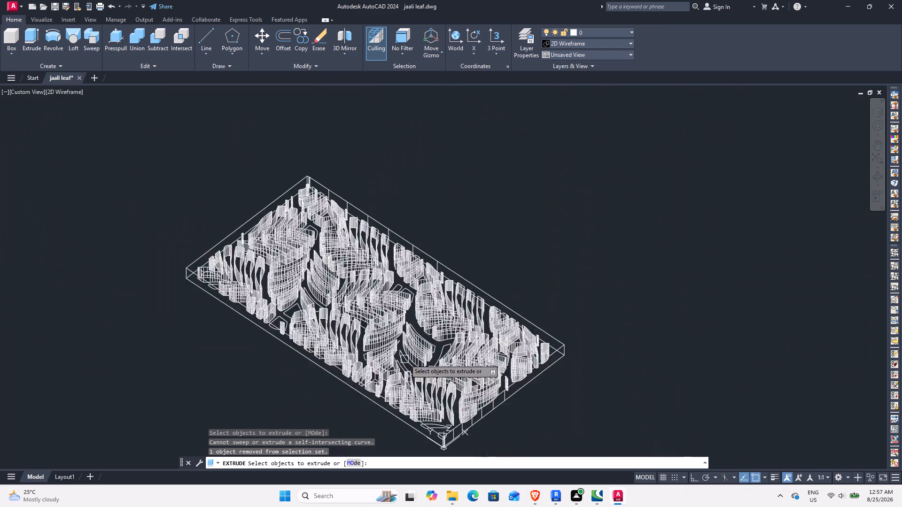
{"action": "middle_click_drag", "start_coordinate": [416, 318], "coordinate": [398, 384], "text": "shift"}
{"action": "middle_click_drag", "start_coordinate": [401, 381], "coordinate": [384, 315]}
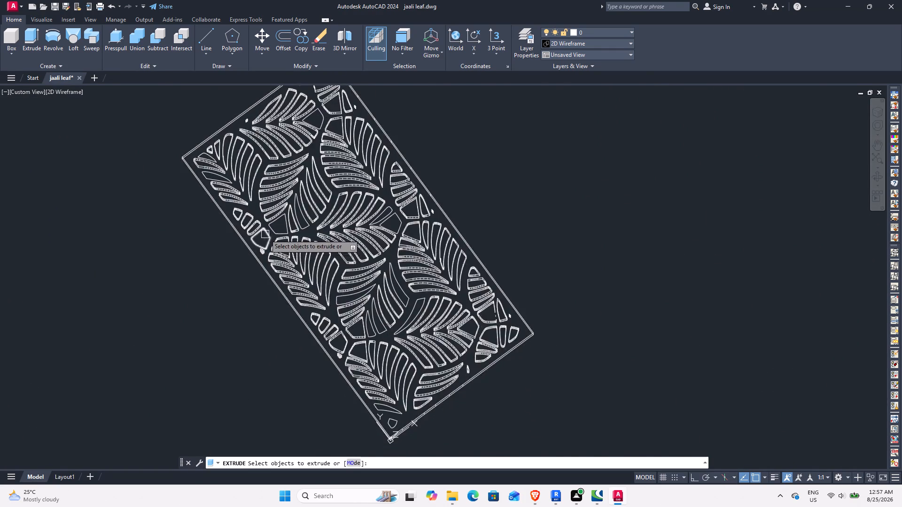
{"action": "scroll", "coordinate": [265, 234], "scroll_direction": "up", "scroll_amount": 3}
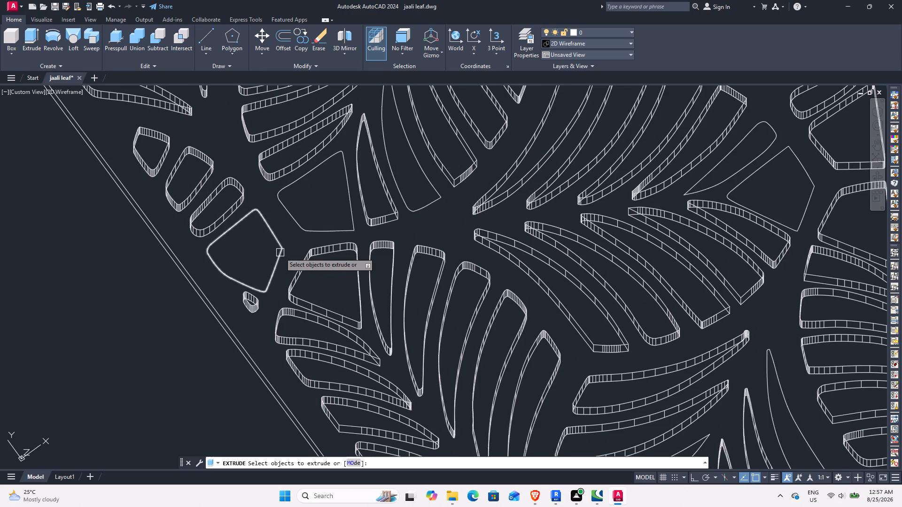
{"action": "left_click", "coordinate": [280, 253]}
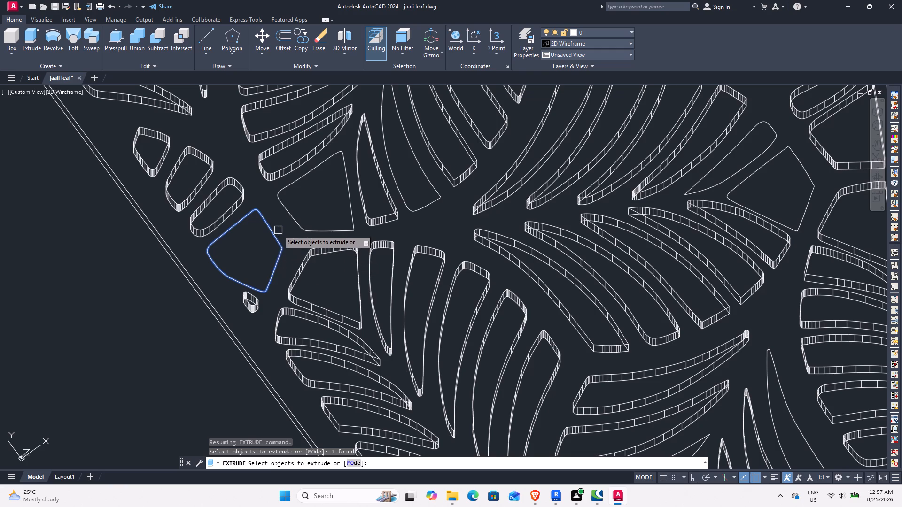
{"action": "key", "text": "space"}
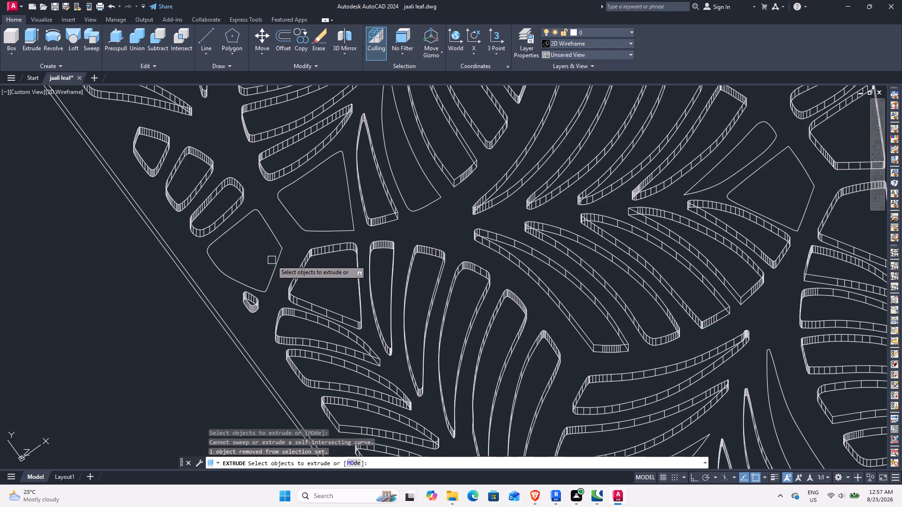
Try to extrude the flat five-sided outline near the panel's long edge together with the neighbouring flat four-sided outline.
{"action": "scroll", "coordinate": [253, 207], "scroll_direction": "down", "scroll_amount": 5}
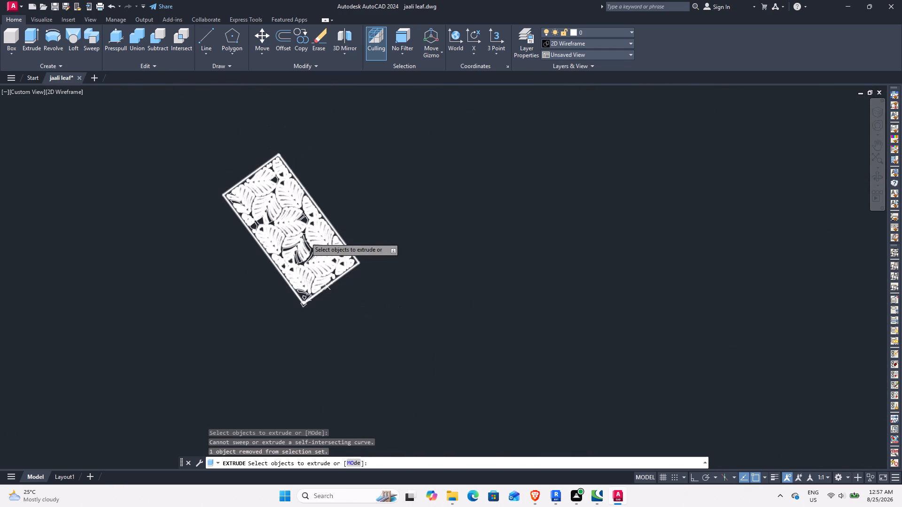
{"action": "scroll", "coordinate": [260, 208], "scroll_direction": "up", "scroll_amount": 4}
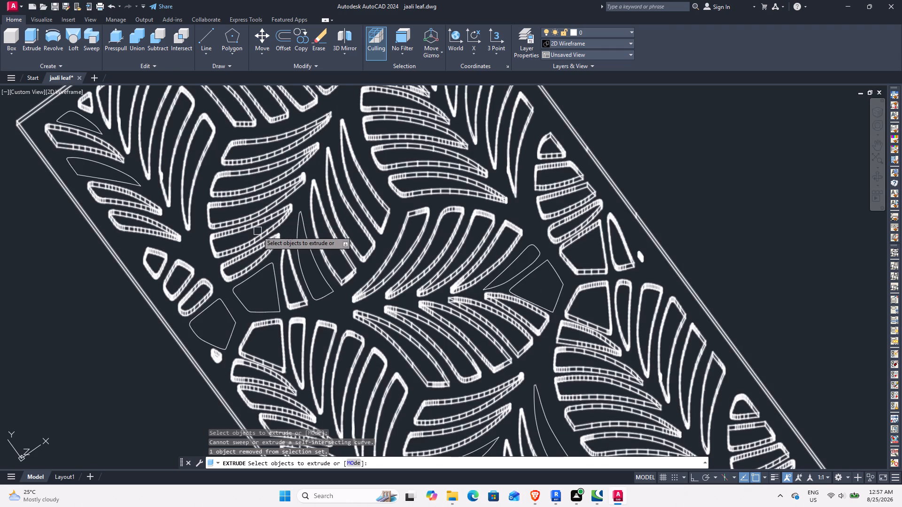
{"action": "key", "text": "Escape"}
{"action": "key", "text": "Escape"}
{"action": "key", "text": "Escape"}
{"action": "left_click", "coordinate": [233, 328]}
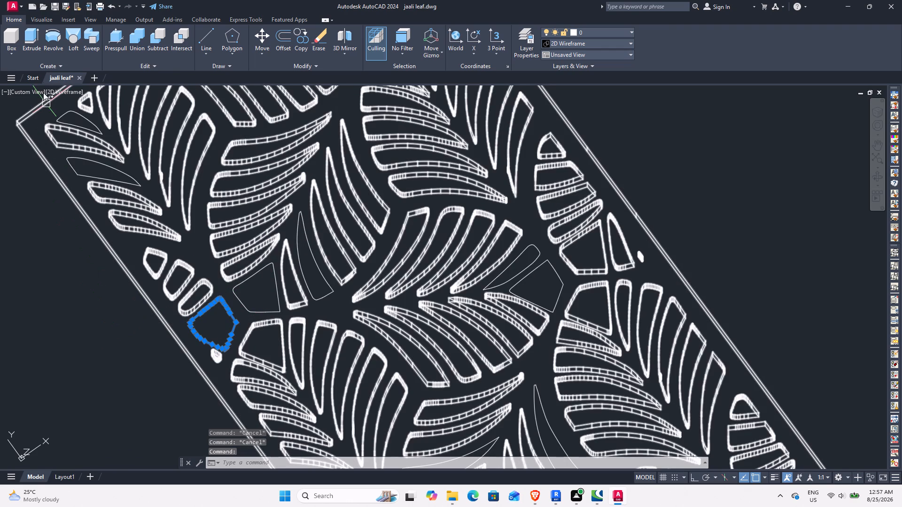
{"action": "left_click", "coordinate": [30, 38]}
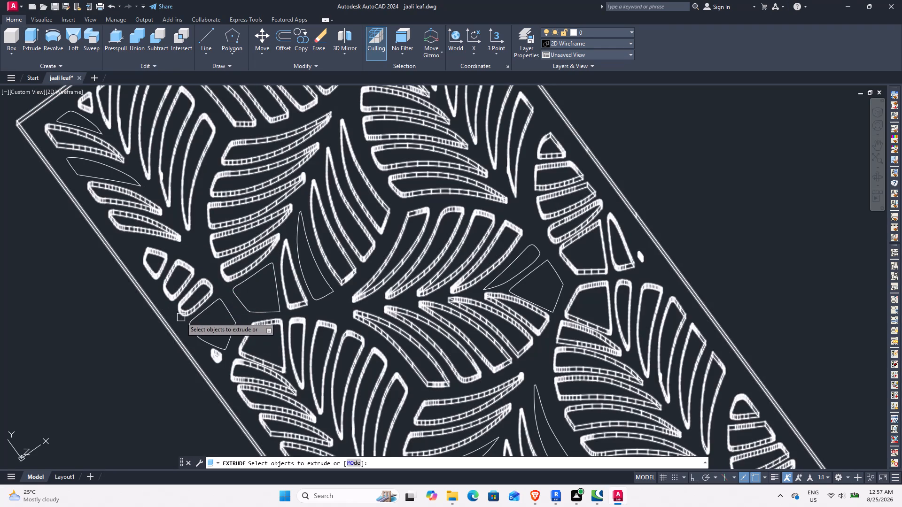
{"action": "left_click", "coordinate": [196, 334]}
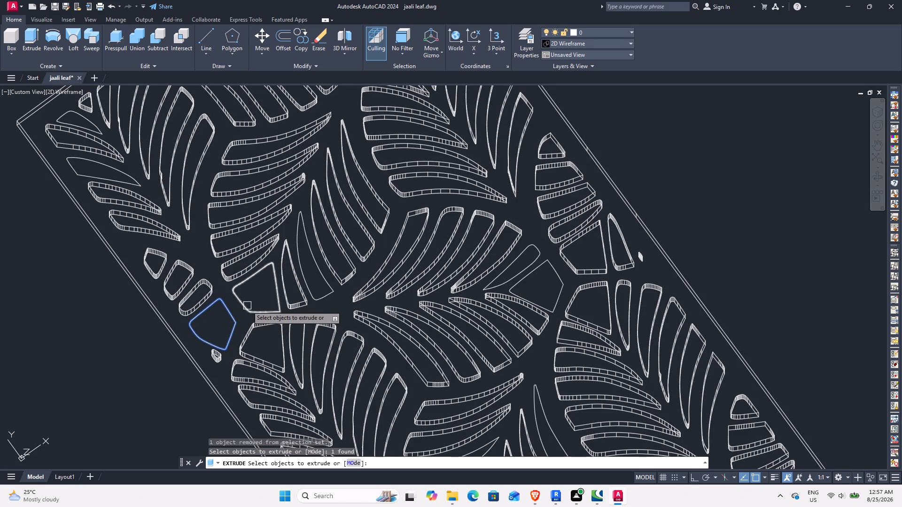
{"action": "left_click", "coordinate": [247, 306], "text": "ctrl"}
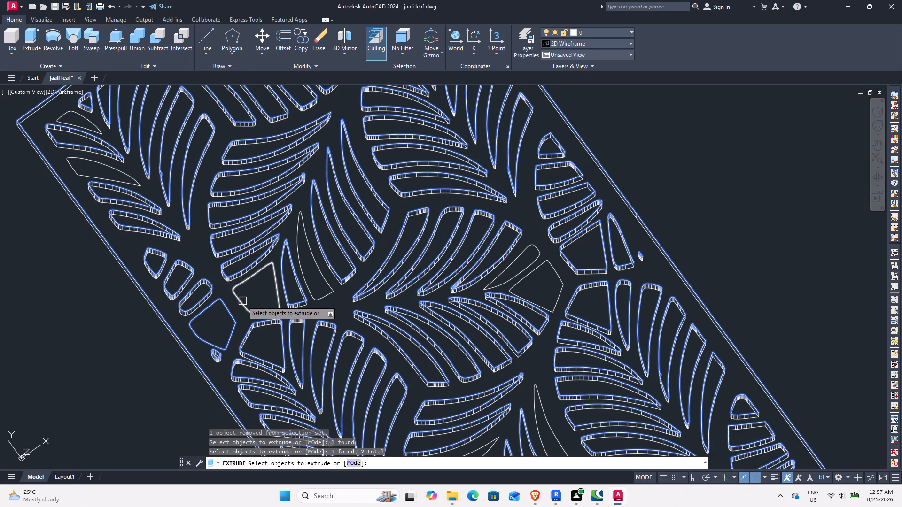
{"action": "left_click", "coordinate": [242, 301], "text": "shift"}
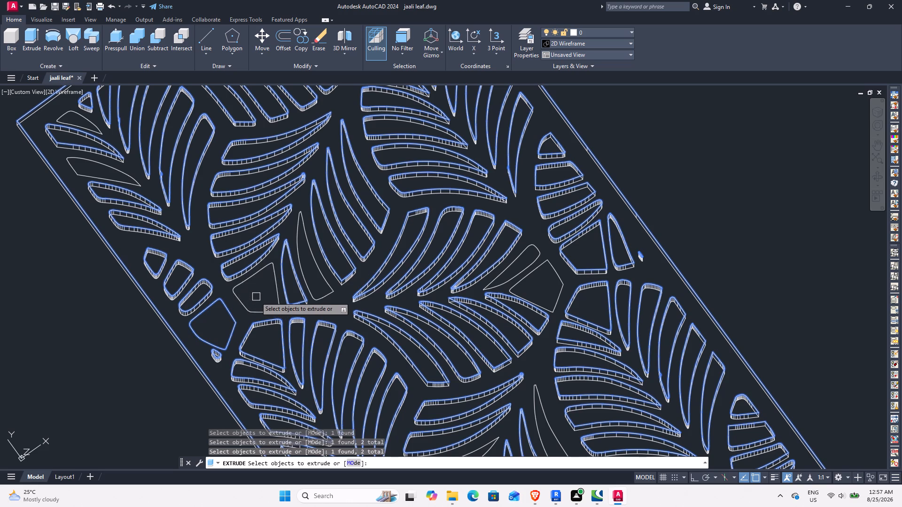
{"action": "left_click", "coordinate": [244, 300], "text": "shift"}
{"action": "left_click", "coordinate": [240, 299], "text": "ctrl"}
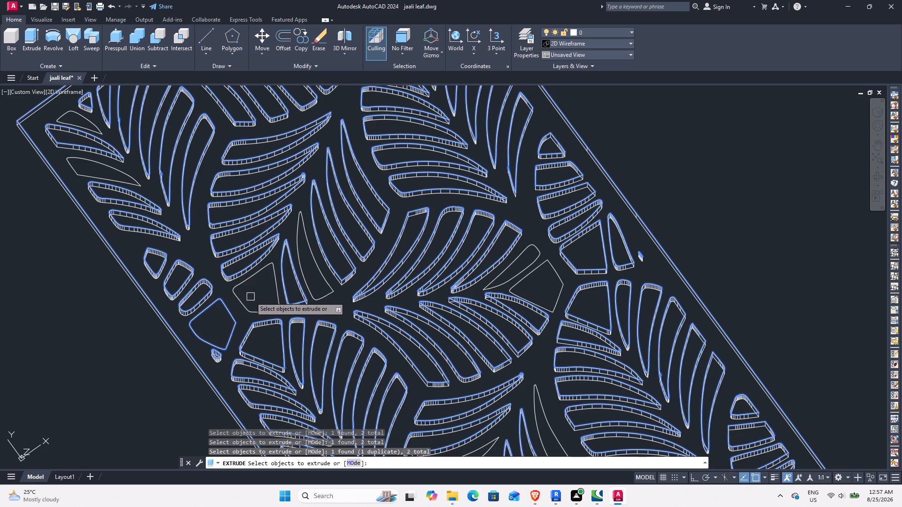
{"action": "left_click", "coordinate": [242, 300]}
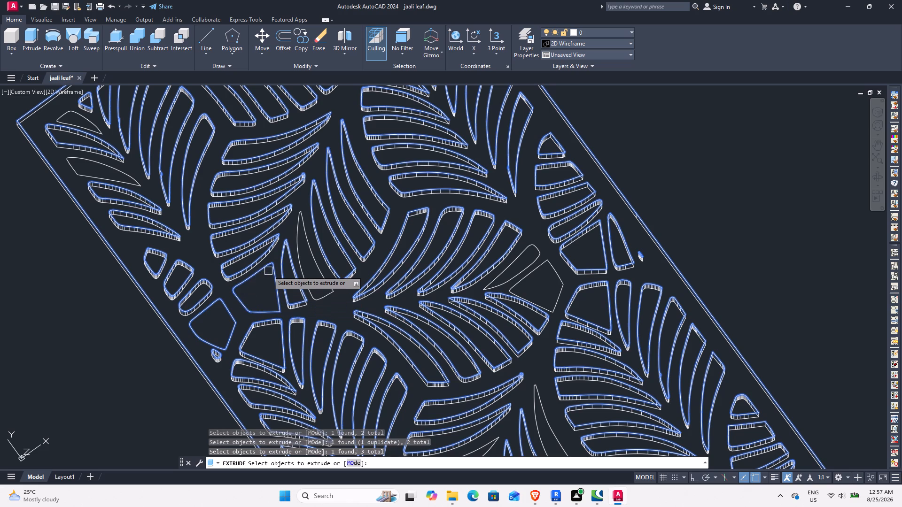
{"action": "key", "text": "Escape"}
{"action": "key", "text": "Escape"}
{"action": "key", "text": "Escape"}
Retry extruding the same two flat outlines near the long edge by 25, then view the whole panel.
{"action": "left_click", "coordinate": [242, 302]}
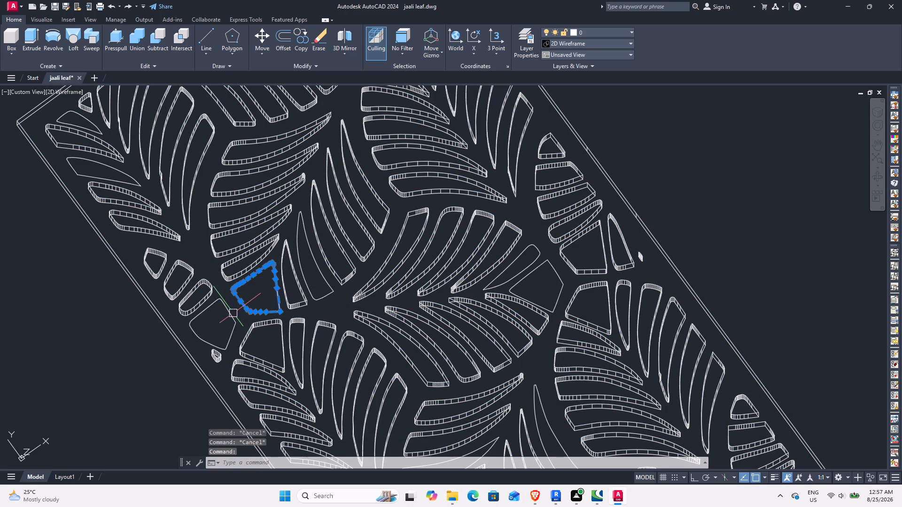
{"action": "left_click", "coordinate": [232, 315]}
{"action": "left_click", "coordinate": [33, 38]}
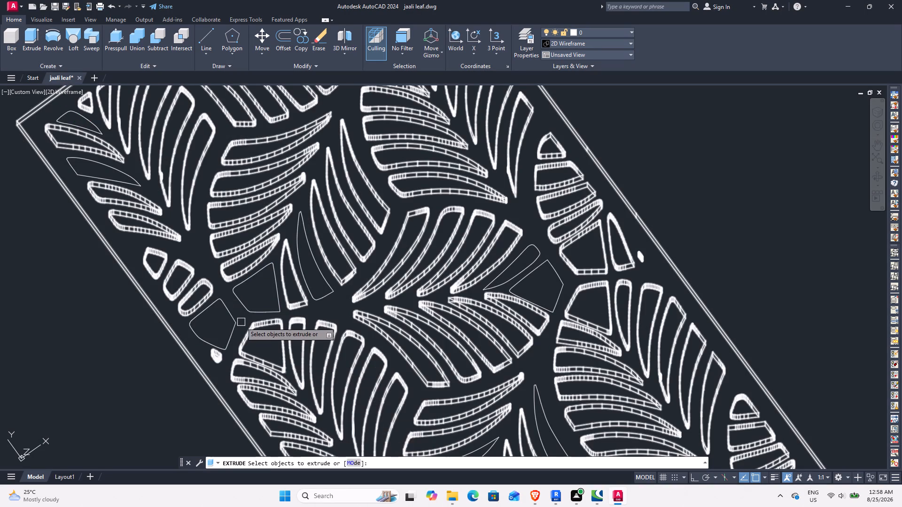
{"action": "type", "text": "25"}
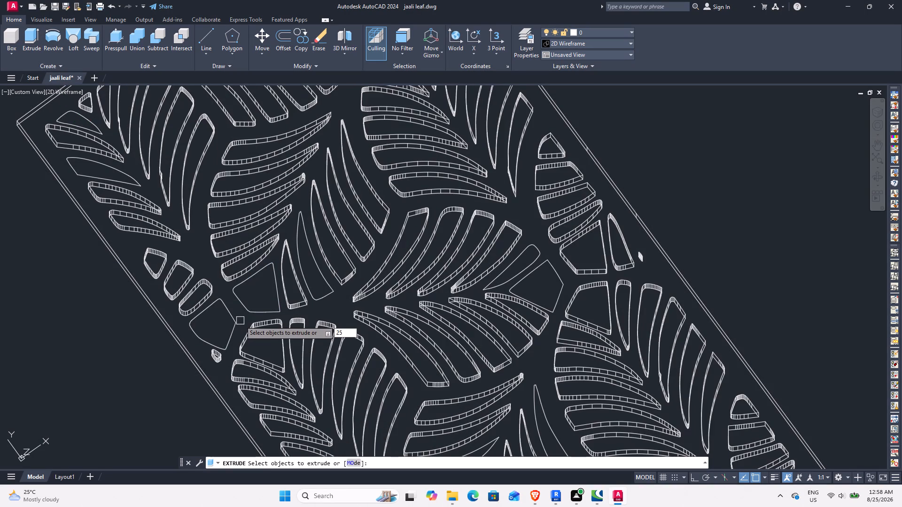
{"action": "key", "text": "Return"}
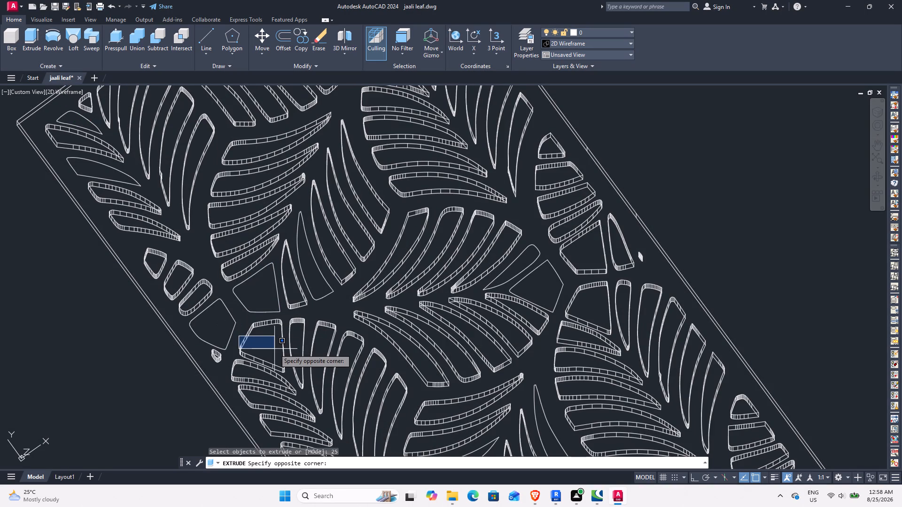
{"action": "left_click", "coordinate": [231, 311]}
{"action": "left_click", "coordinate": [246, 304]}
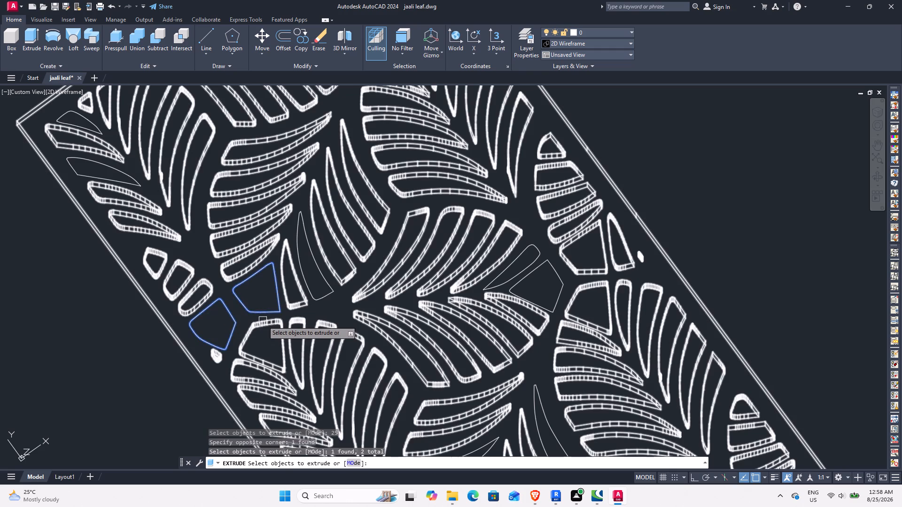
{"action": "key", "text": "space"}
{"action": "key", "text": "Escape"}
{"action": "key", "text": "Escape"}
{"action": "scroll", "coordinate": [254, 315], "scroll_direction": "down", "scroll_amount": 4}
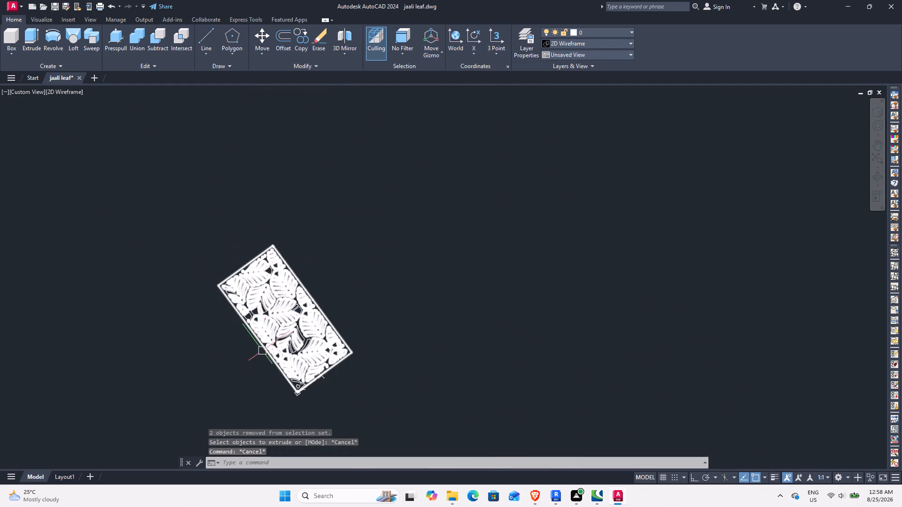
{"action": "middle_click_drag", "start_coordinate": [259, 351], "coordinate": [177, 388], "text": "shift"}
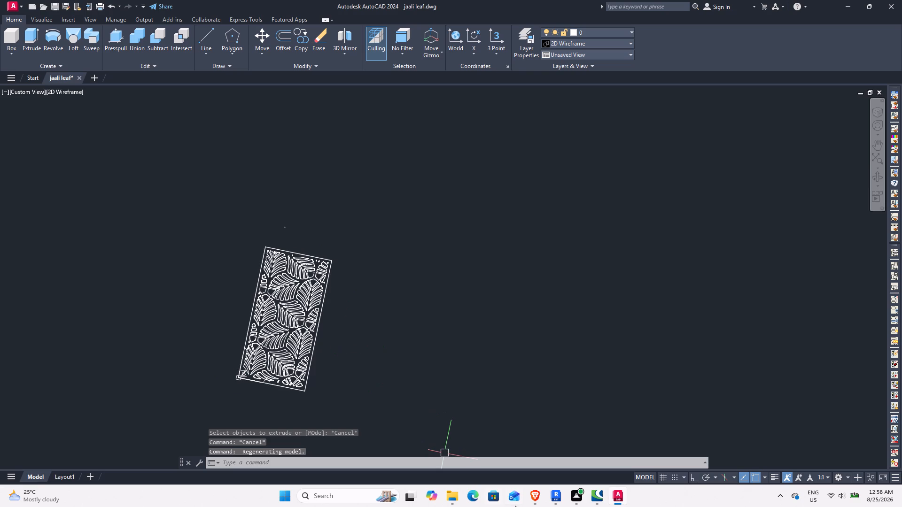
Switch to the Revit family and examine the imported jaali panel squarely from the top.
{"action": "left_click", "coordinate": [561, 494]}
{"action": "left_click", "coordinate": [417, 210]}
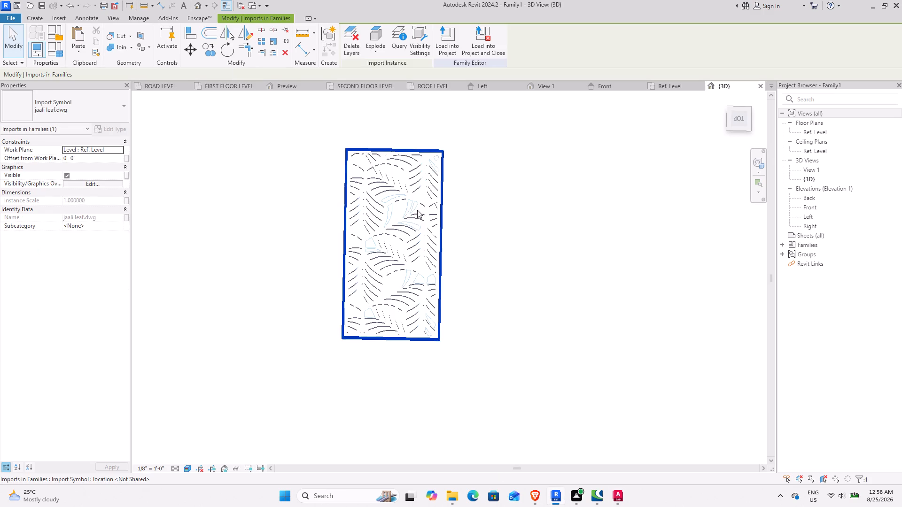
{"action": "left_click", "coordinate": [473, 398]}
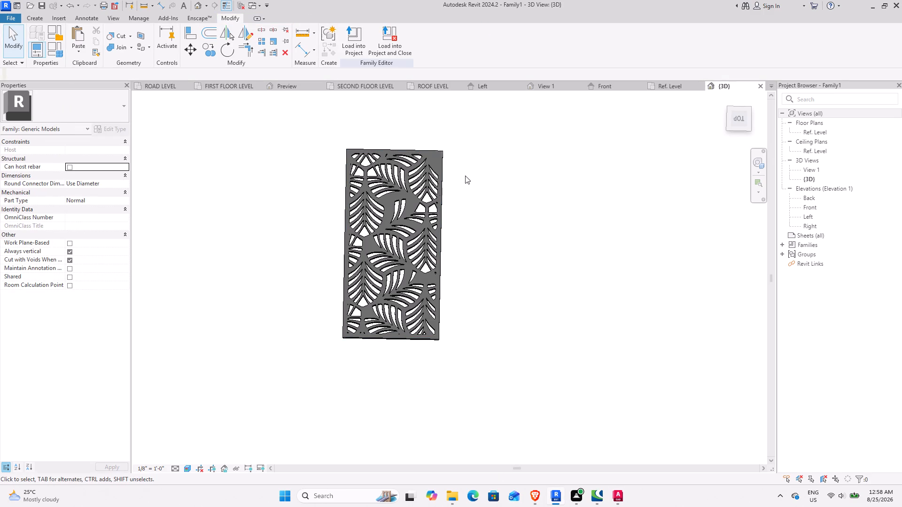
{"action": "left_click", "coordinate": [739, 122]}
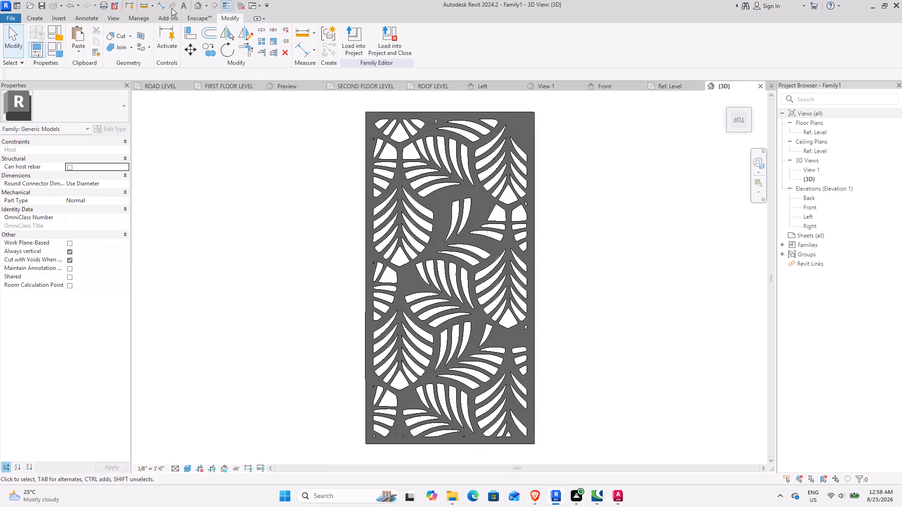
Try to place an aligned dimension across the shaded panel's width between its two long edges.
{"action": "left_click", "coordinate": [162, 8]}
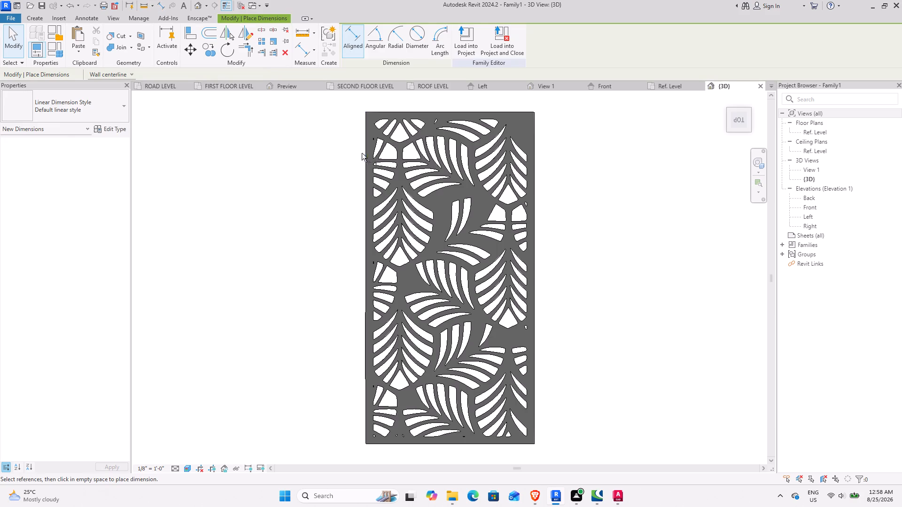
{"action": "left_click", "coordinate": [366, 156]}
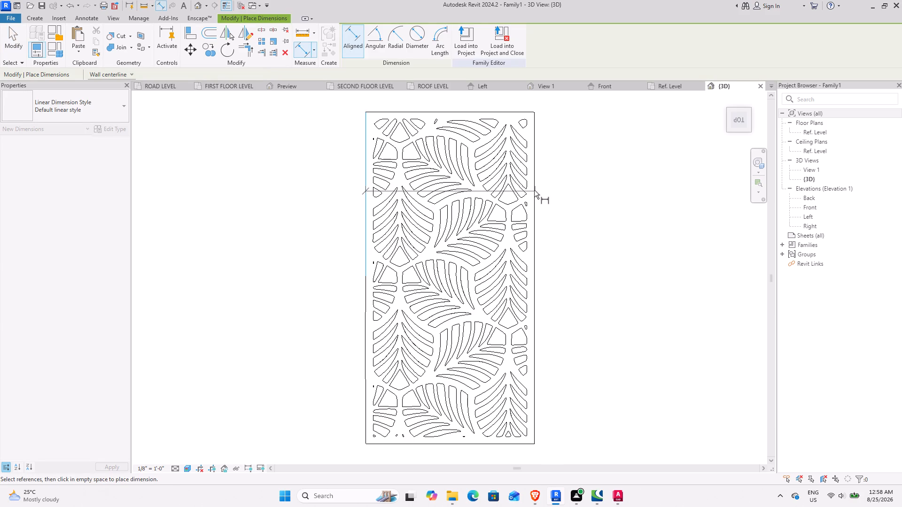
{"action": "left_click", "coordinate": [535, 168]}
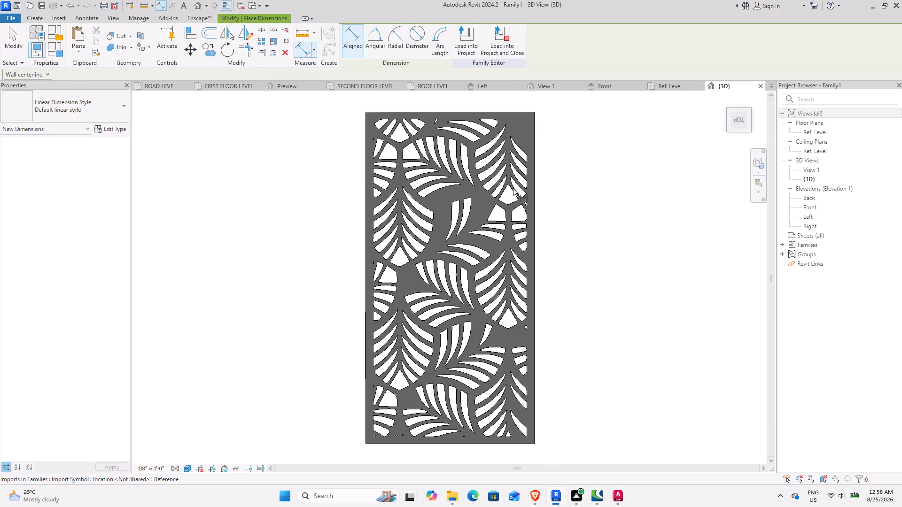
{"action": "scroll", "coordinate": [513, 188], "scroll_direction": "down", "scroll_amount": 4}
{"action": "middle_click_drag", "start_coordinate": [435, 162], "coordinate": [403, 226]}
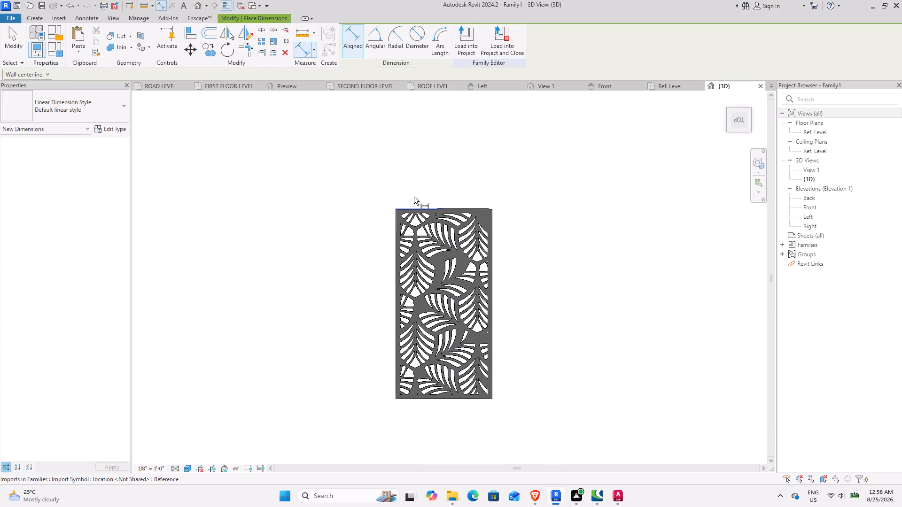
Set the 3D view's visual style to Hidden Line.
{"action": "left_click", "coordinate": [186, 465]}
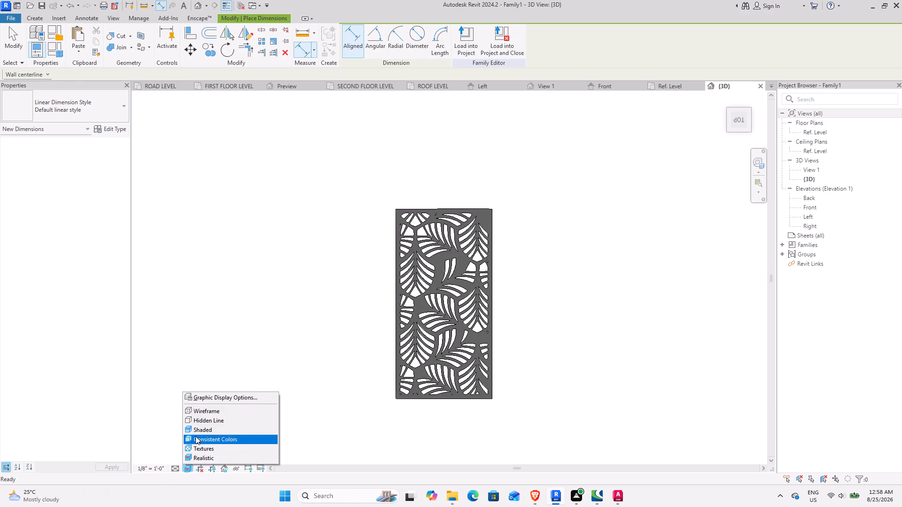
{"action": "left_click", "coordinate": [199, 421]}
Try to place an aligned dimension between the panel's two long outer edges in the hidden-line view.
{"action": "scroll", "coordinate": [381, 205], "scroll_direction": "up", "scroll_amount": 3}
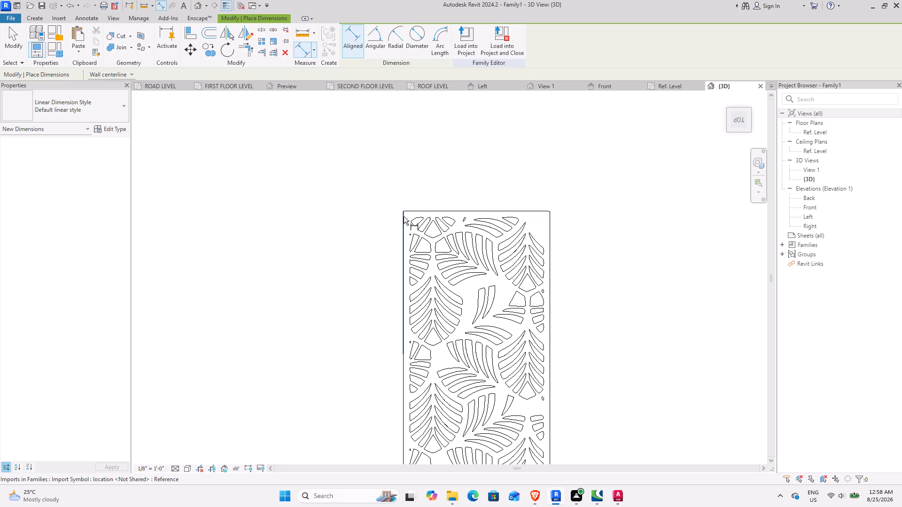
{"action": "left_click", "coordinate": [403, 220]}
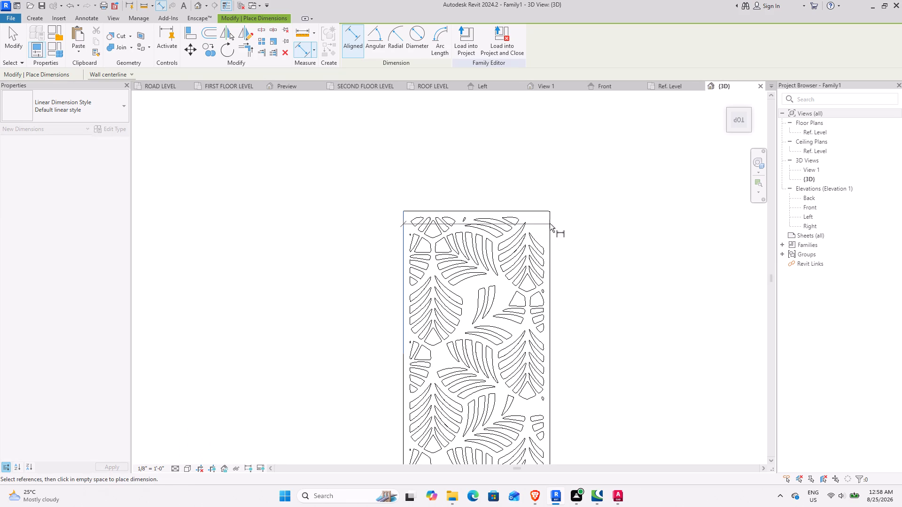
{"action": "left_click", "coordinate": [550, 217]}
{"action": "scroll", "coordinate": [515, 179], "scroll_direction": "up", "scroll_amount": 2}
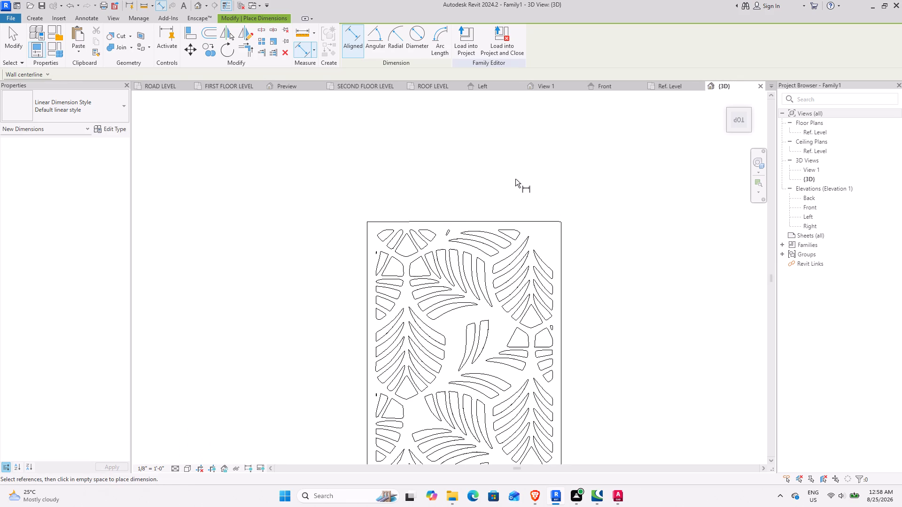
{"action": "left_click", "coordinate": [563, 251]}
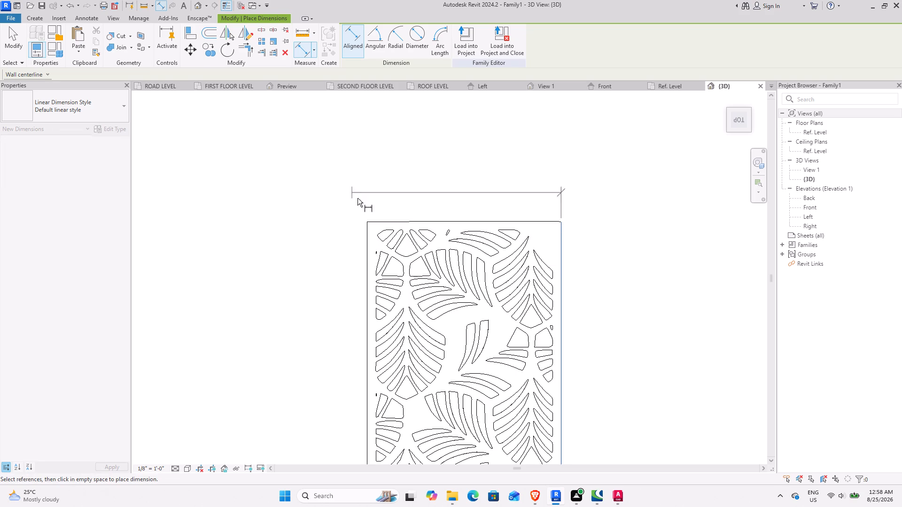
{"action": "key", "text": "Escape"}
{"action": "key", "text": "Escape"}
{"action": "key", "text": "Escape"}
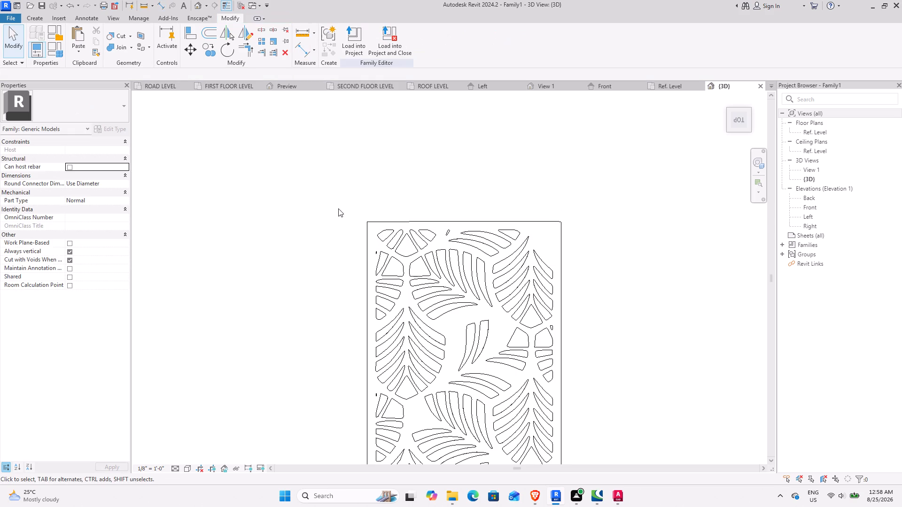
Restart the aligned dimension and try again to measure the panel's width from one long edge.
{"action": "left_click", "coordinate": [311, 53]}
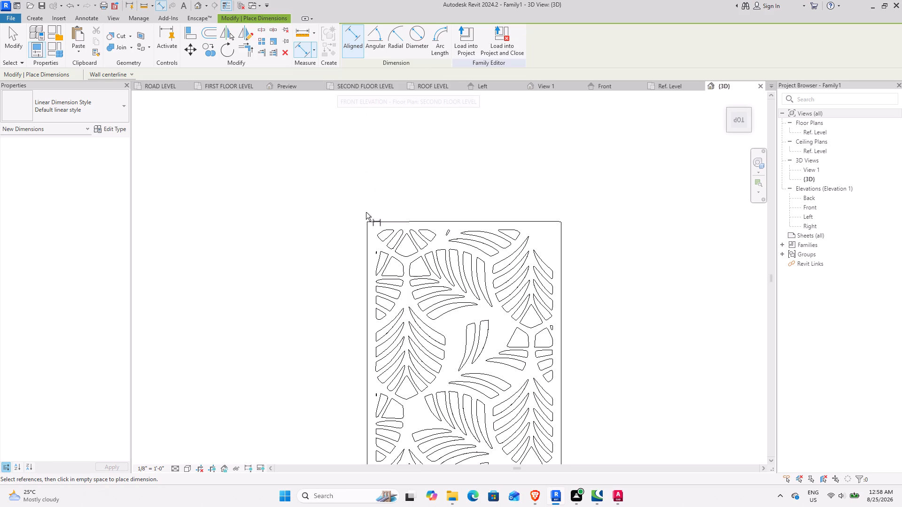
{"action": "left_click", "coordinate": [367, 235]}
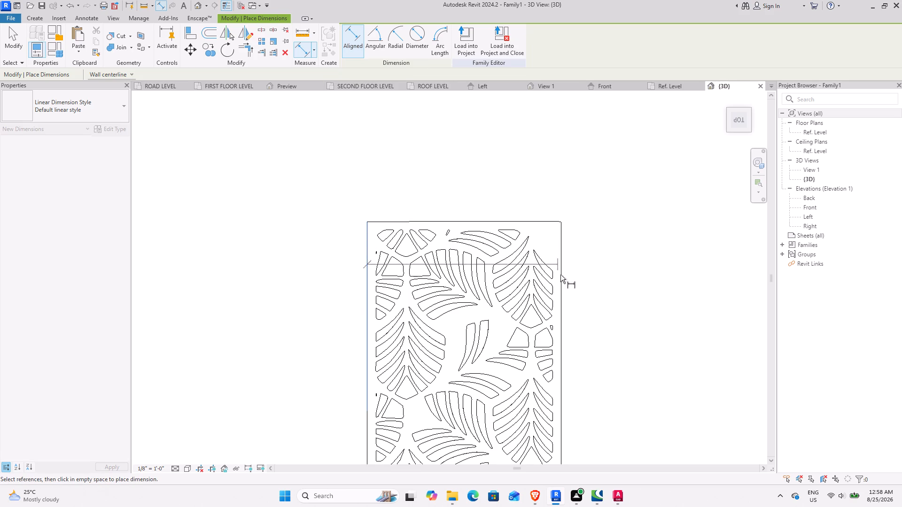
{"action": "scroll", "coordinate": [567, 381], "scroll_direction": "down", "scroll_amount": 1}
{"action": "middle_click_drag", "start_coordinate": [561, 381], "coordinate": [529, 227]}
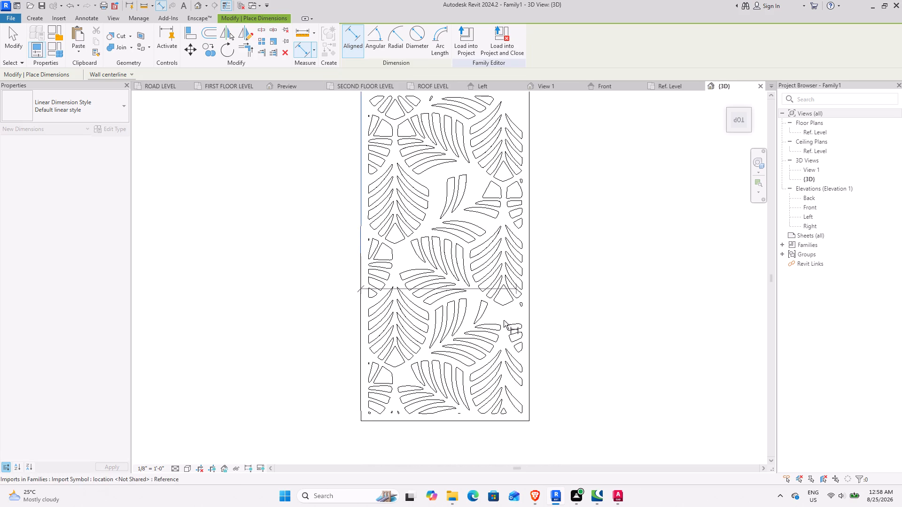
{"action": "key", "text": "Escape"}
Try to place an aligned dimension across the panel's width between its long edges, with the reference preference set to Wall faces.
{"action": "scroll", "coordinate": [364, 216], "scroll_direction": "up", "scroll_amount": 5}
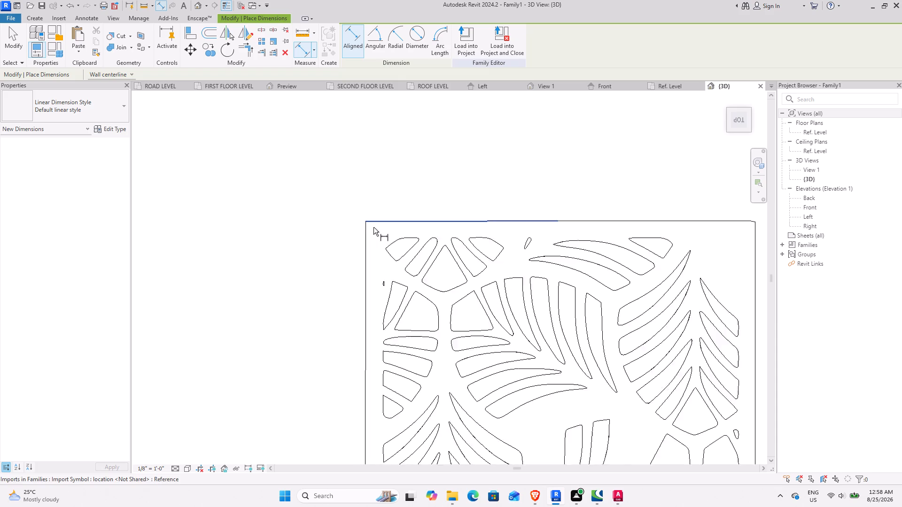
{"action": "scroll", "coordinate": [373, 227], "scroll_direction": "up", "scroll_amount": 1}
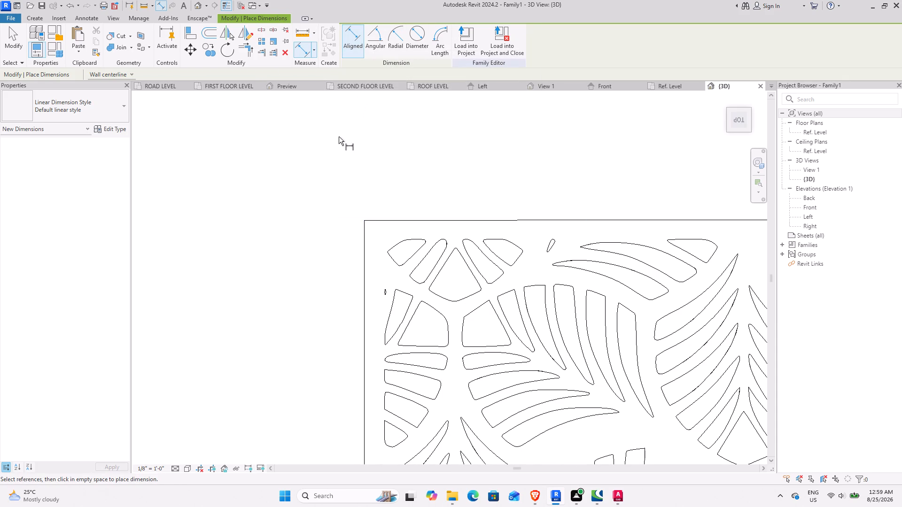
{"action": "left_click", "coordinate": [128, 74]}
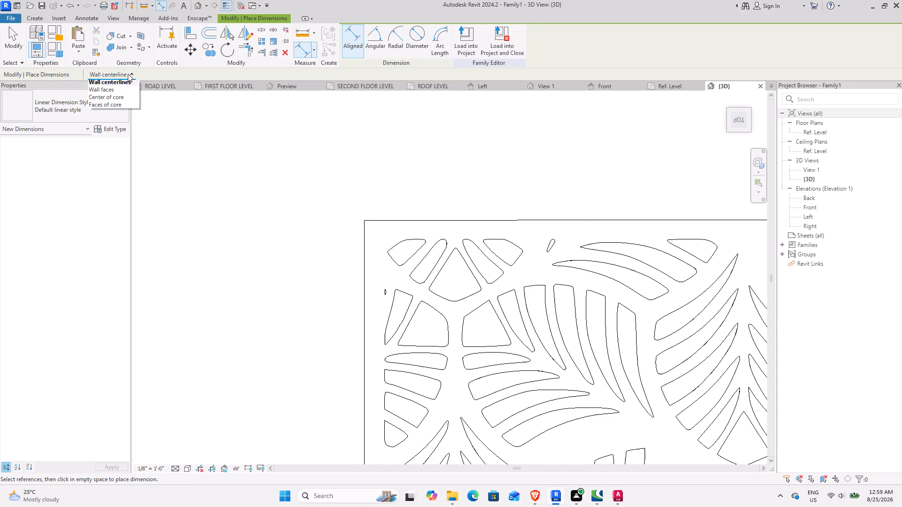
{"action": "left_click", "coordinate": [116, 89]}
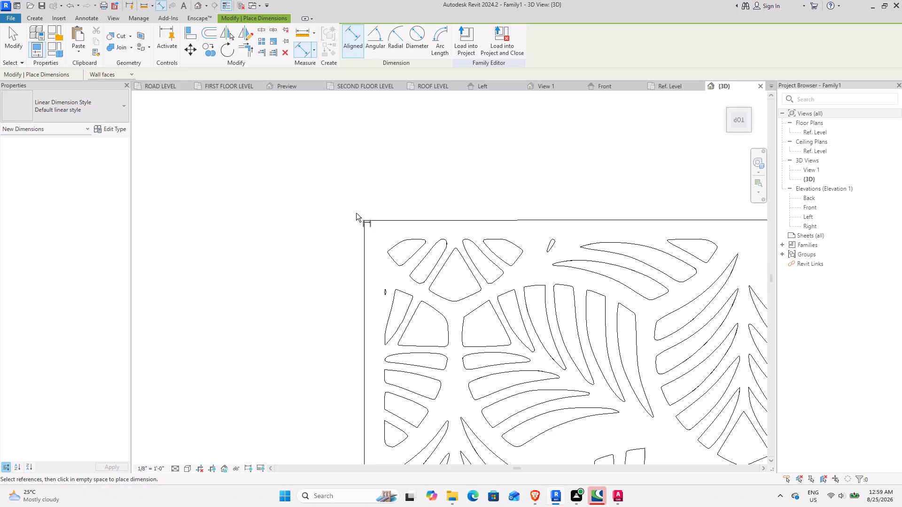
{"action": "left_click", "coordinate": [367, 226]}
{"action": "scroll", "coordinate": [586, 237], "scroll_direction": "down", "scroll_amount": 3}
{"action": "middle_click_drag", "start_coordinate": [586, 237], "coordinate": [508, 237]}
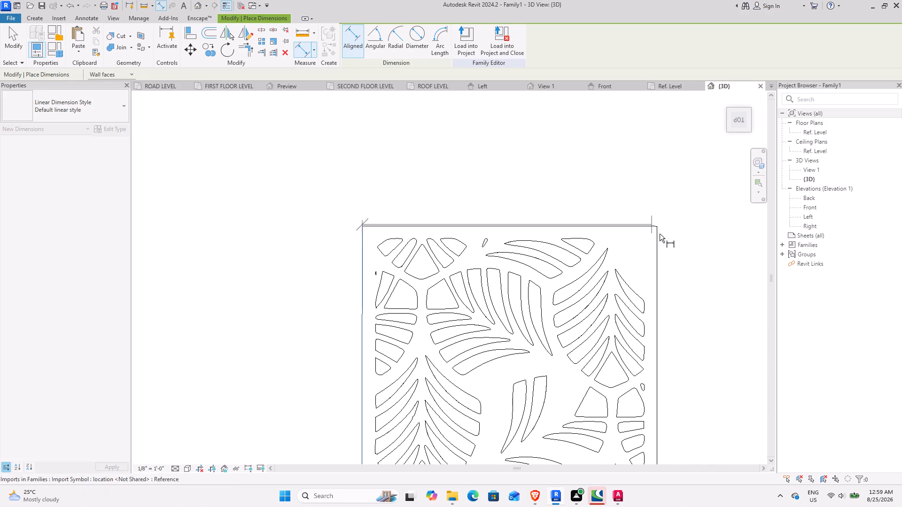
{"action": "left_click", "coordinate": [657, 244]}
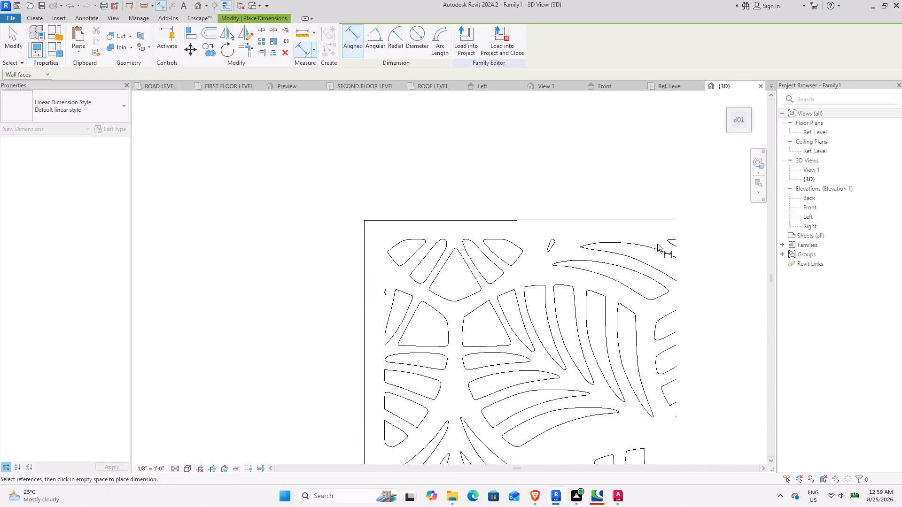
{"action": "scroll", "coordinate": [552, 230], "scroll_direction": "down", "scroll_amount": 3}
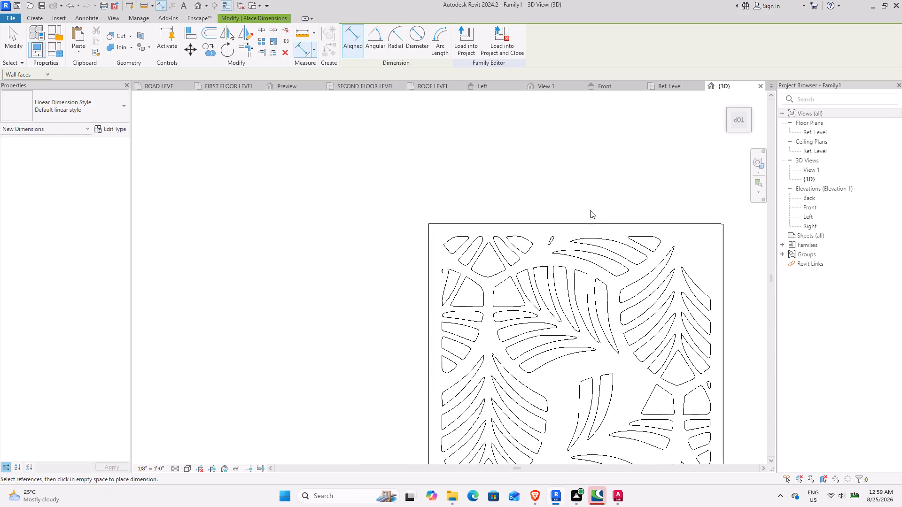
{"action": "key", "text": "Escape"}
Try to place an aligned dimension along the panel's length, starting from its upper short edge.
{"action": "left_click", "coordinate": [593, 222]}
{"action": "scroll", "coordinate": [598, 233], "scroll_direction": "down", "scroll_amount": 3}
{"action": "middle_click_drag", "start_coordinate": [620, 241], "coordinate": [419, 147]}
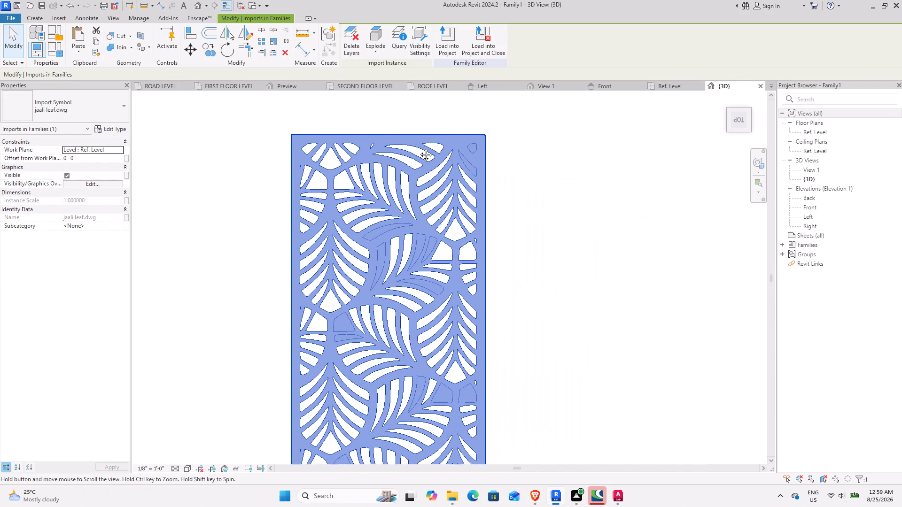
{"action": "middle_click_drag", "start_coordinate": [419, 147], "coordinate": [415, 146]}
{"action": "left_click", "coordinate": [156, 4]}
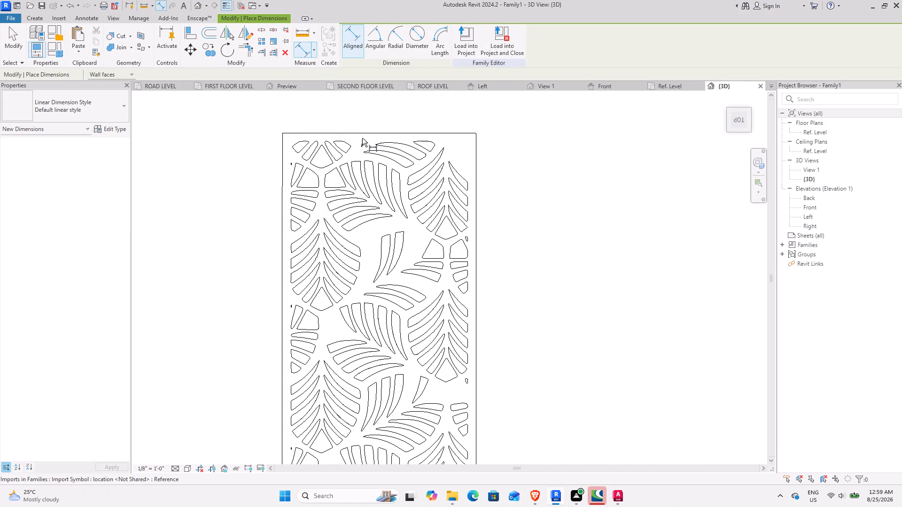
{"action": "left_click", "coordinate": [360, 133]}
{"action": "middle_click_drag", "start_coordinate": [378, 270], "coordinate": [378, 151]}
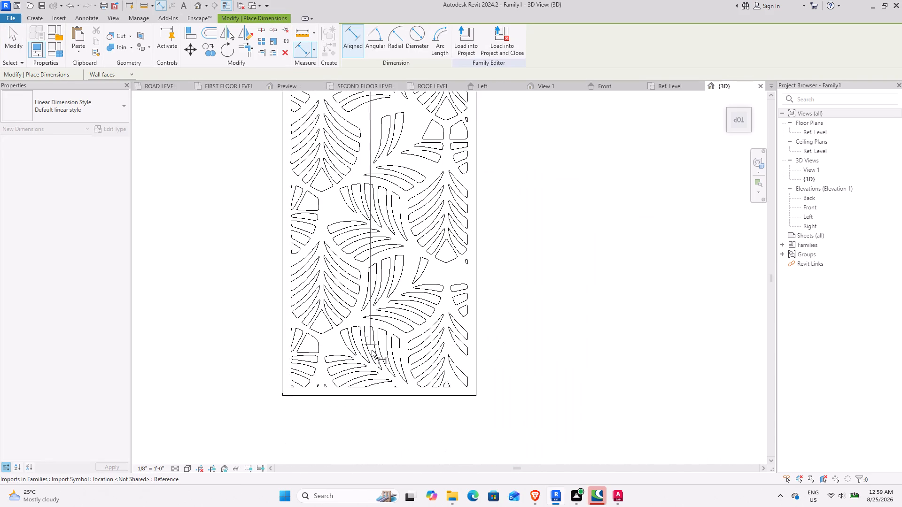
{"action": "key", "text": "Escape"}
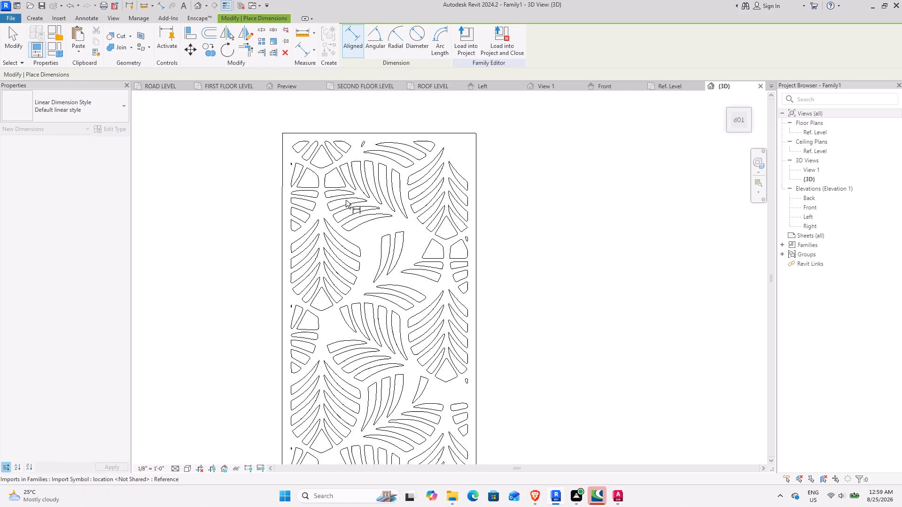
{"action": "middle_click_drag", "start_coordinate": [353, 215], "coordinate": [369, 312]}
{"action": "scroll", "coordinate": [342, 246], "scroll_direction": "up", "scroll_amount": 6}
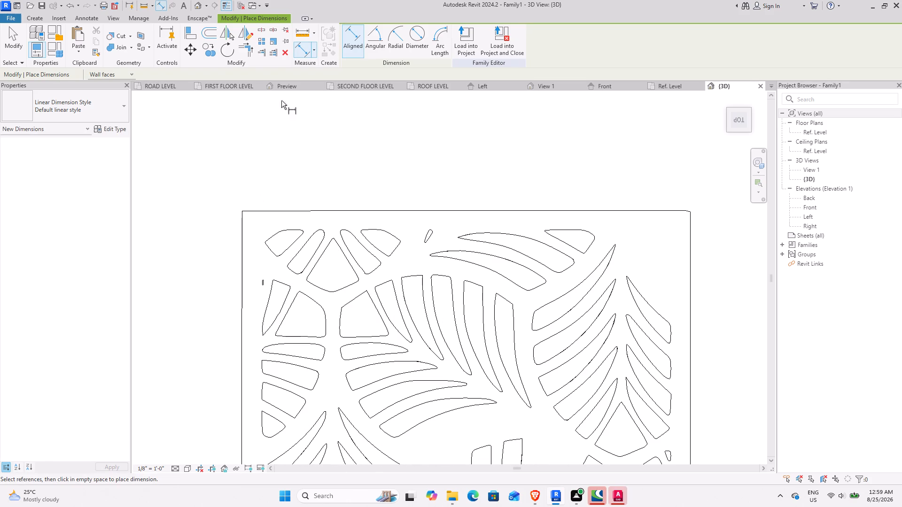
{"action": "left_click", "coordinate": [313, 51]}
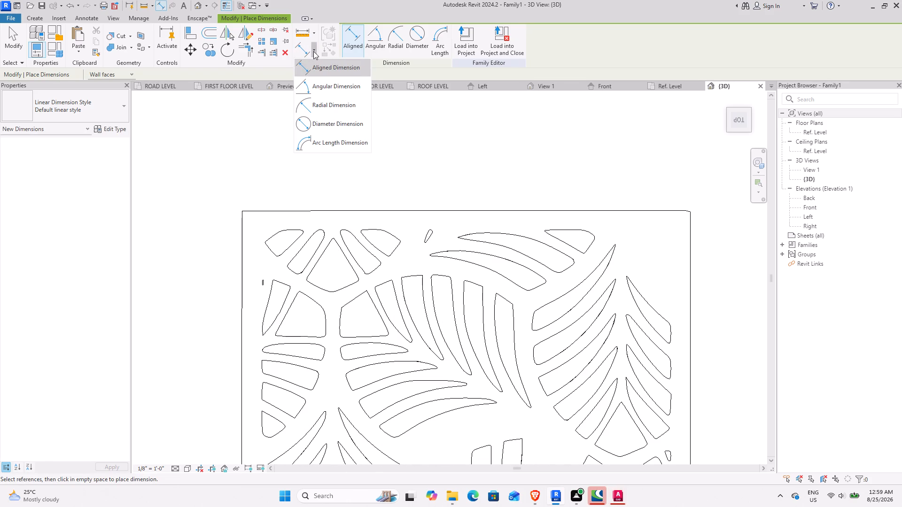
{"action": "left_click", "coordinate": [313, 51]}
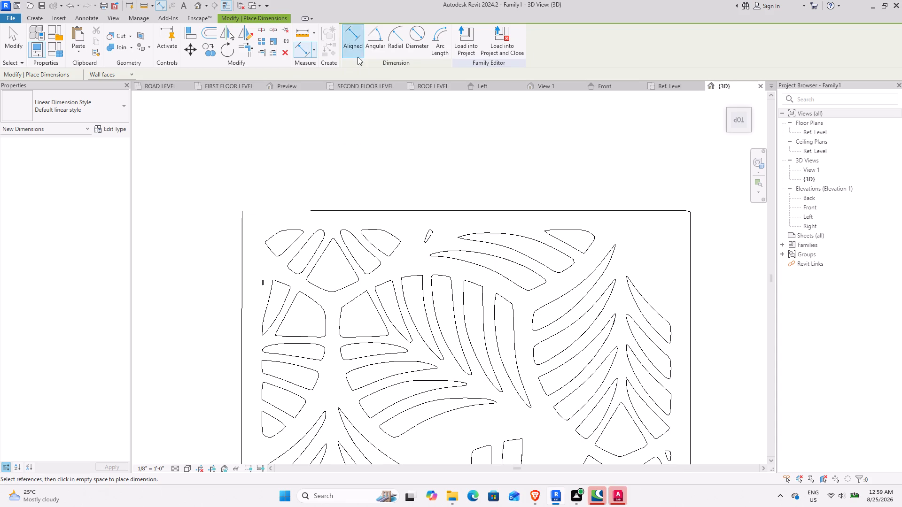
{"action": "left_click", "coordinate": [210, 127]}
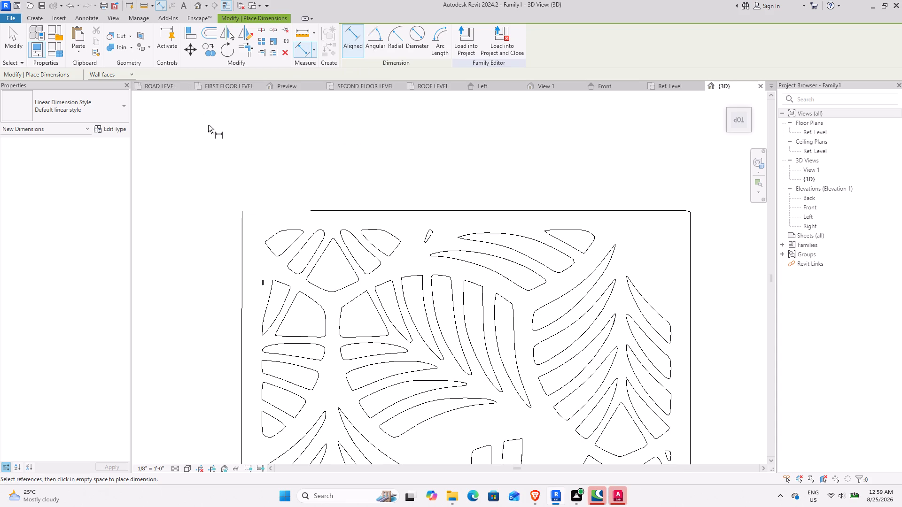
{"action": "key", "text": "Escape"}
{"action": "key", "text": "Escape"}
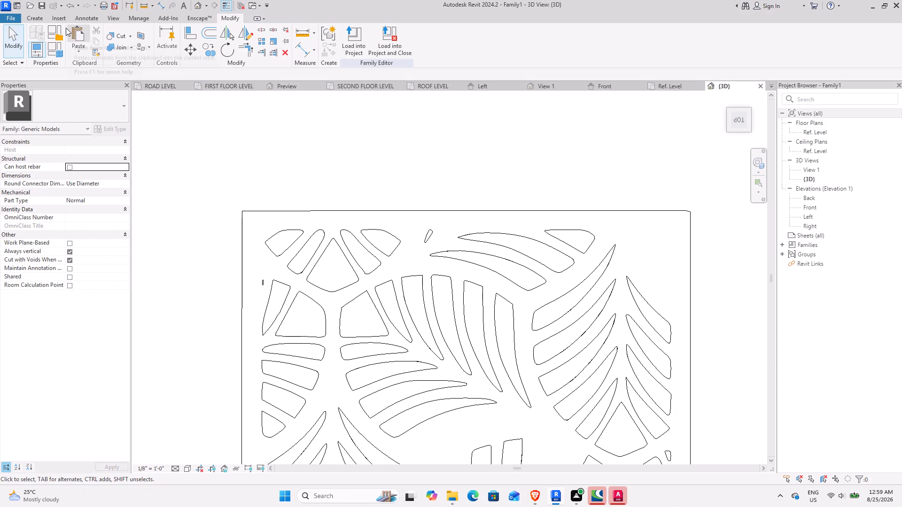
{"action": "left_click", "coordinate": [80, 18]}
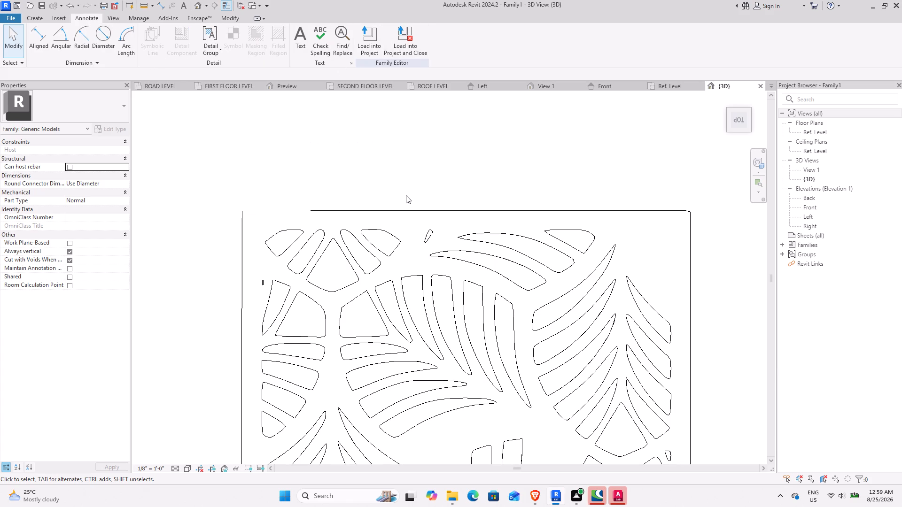
Draw a model line about 25' long along the panel's upper short edge, from corner to corner.
{"action": "type", "text": "li"}
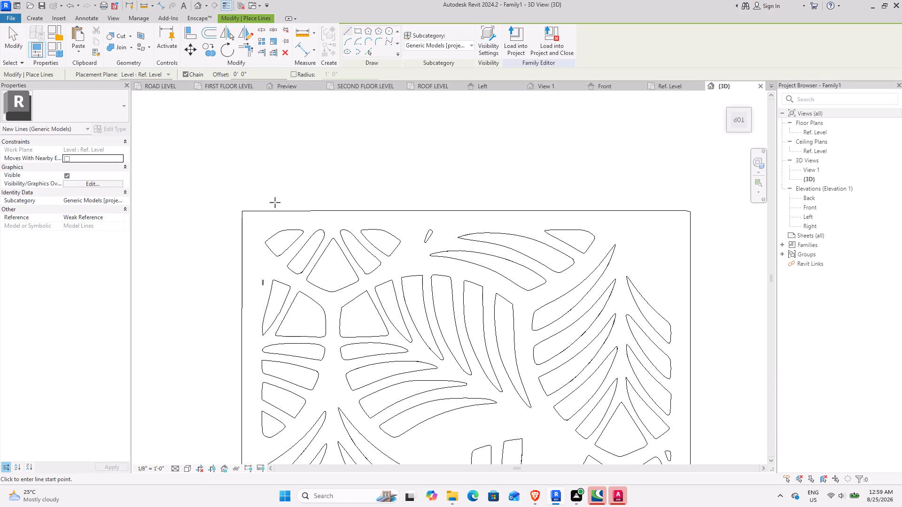
{"action": "left_click", "coordinate": [240, 212]}
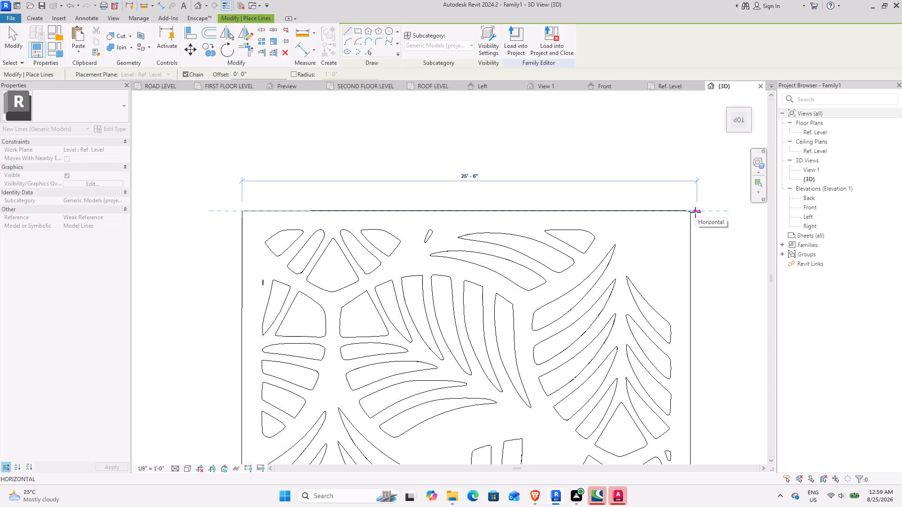
{"action": "left_click", "coordinate": [691, 212]}
{"action": "key", "text": "Escape"}
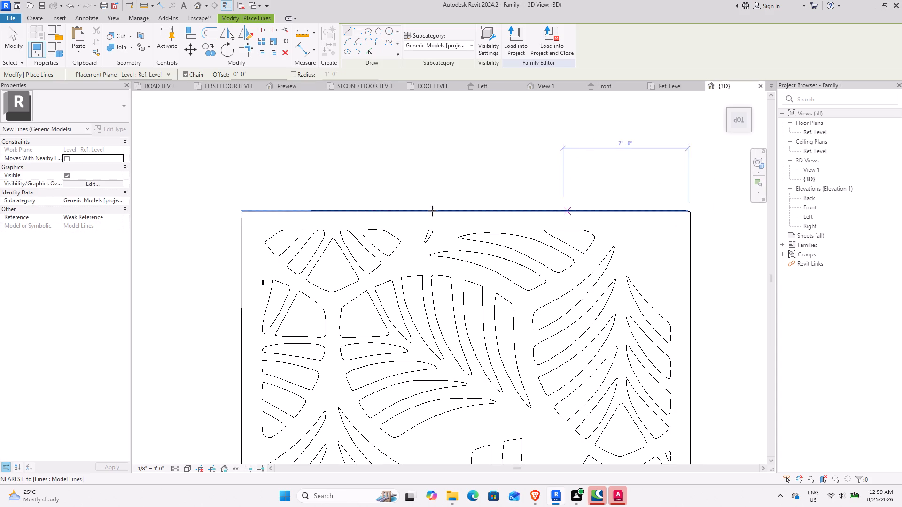
{"action": "key", "text": "Escape"}
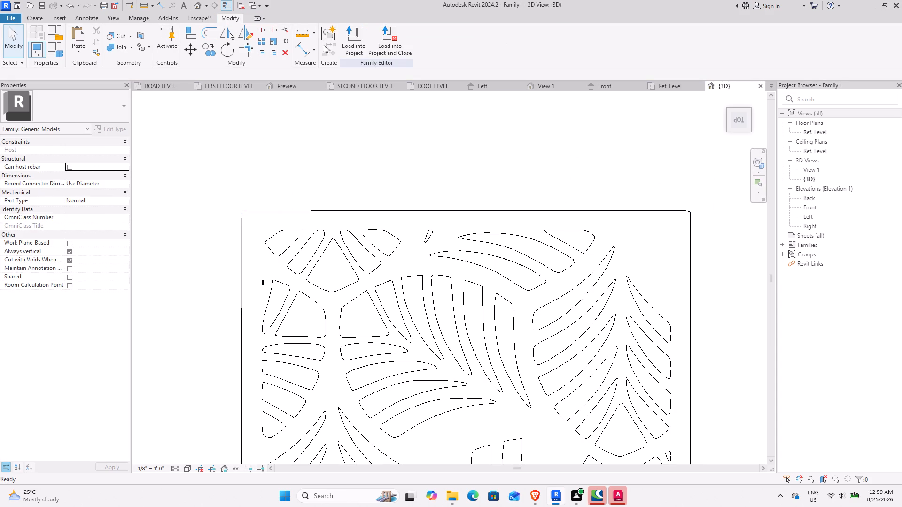
Measure the new model line's length between its endpoints with an aligned dimension, and check it again by selecting the line.
{"action": "left_click", "coordinate": [308, 54]}
{"action": "left_click", "coordinate": [245, 211]}
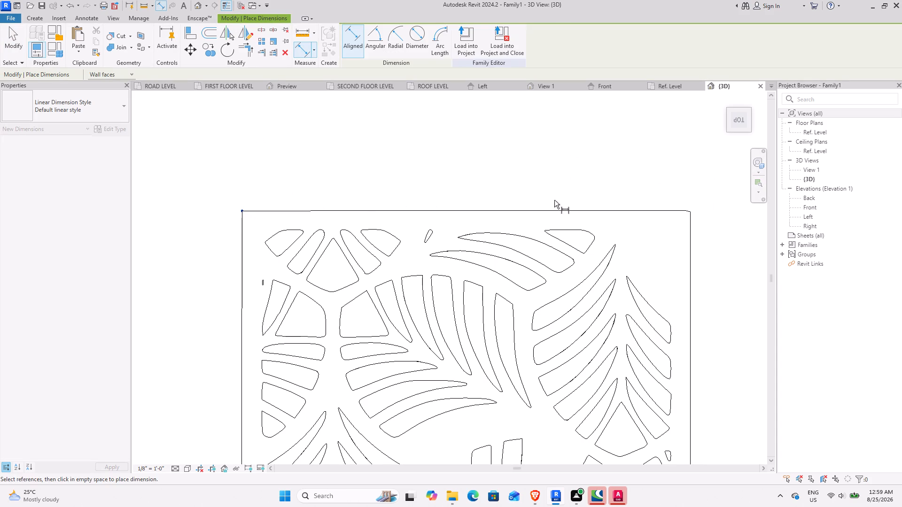
{"action": "left_click", "coordinate": [684, 210]}
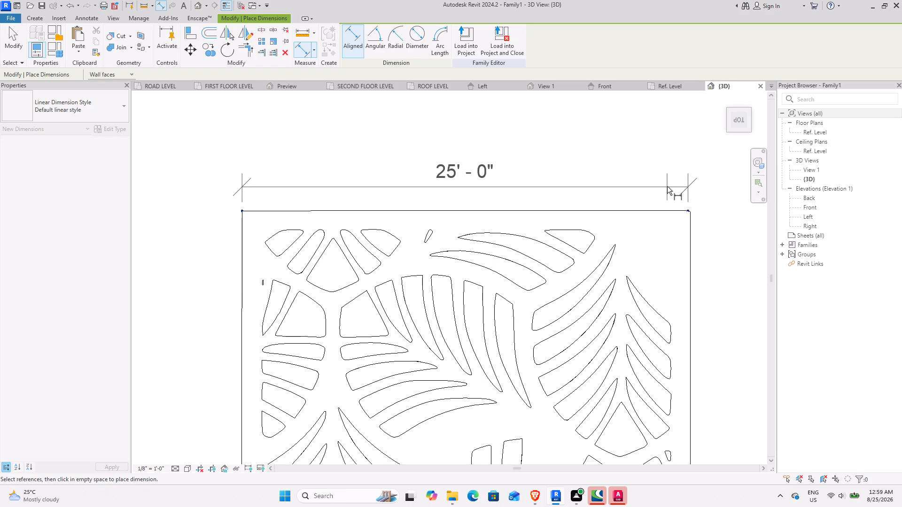
{"action": "key", "text": "Escape"}
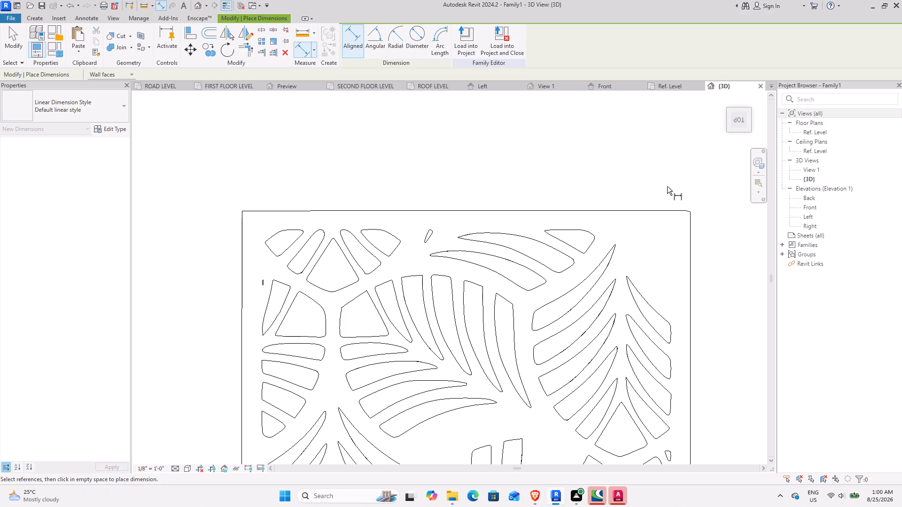
{"action": "key", "text": "Escape"}
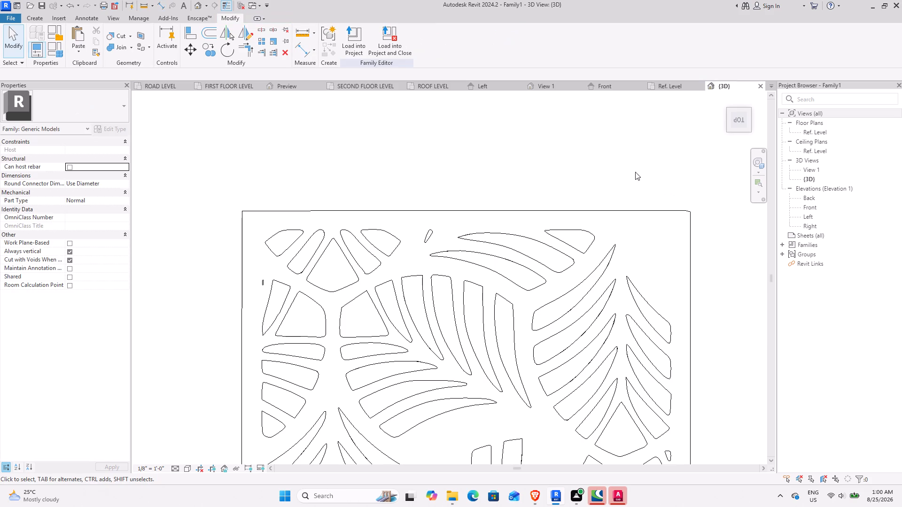
{"action": "scroll", "coordinate": [613, 177], "scroll_direction": "down", "scroll_amount": 2}
{"action": "left_click", "coordinate": [583, 203]}
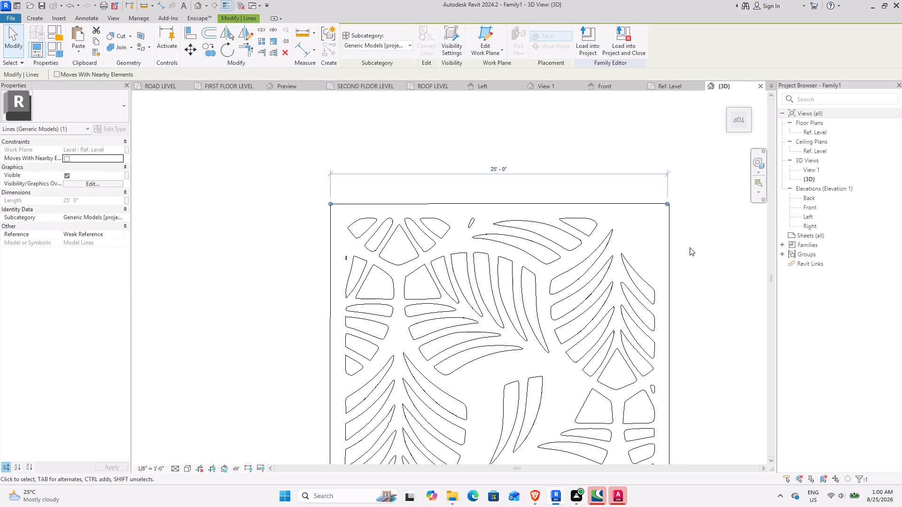
{"action": "scroll", "coordinate": [690, 247], "scroll_direction": "down", "scroll_amount": 4}
{"action": "middle_click_drag", "start_coordinate": [687, 258], "coordinate": [537, 115]}
{"action": "scroll", "coordinate": [540, 201], "scroll_direction": "down", "scroll_amount": 3}
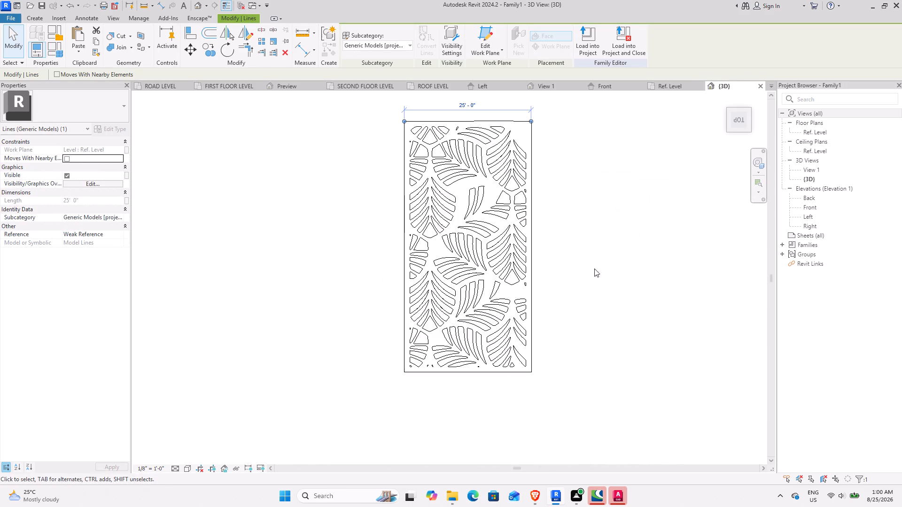
{"action": "key", "text": "Escape"}
{"action": "key", "text": "Escape"}
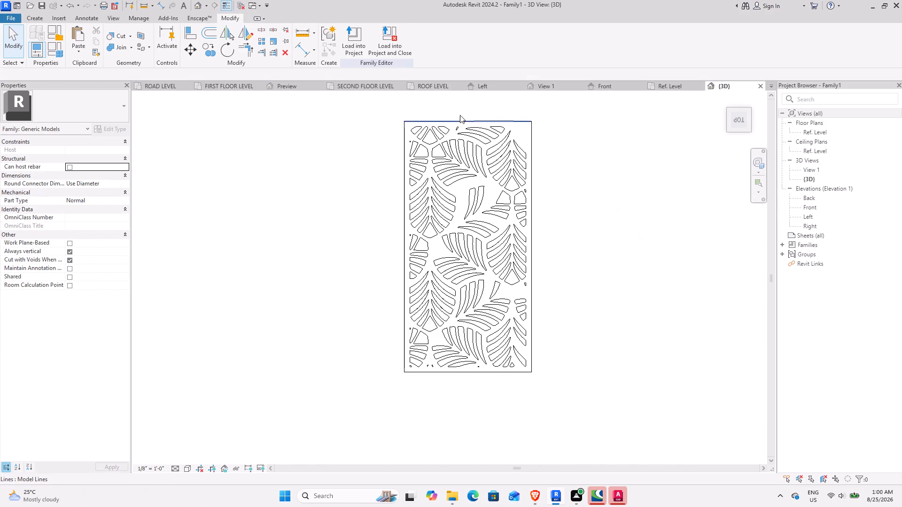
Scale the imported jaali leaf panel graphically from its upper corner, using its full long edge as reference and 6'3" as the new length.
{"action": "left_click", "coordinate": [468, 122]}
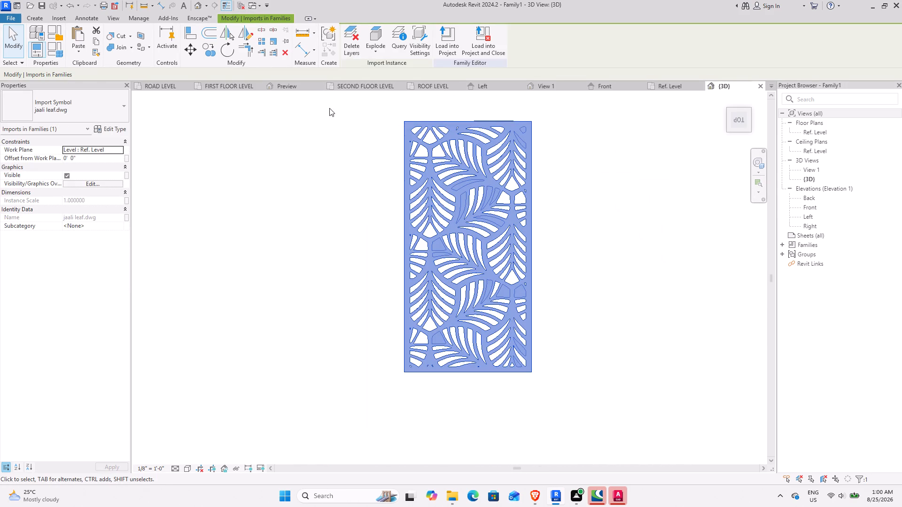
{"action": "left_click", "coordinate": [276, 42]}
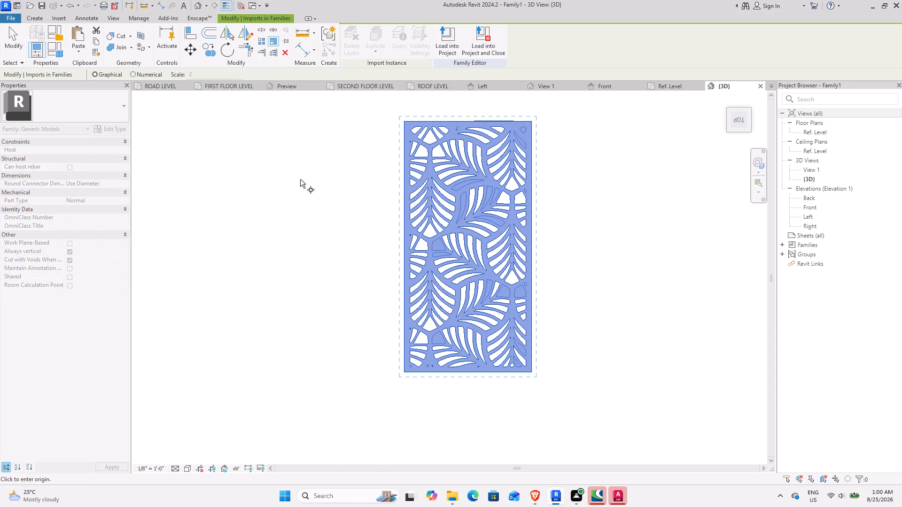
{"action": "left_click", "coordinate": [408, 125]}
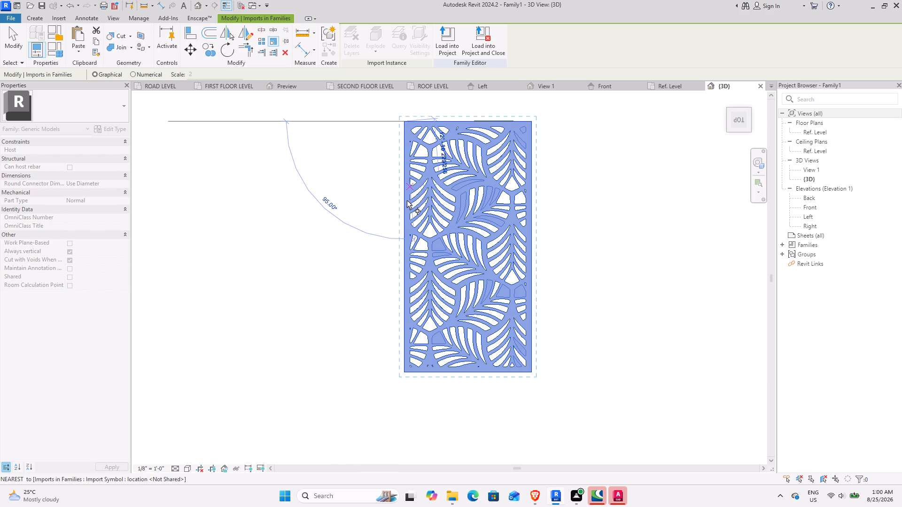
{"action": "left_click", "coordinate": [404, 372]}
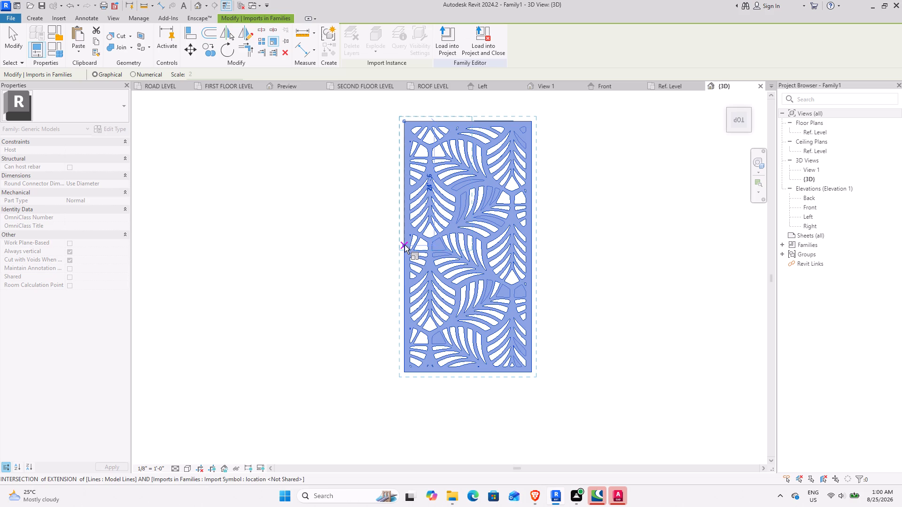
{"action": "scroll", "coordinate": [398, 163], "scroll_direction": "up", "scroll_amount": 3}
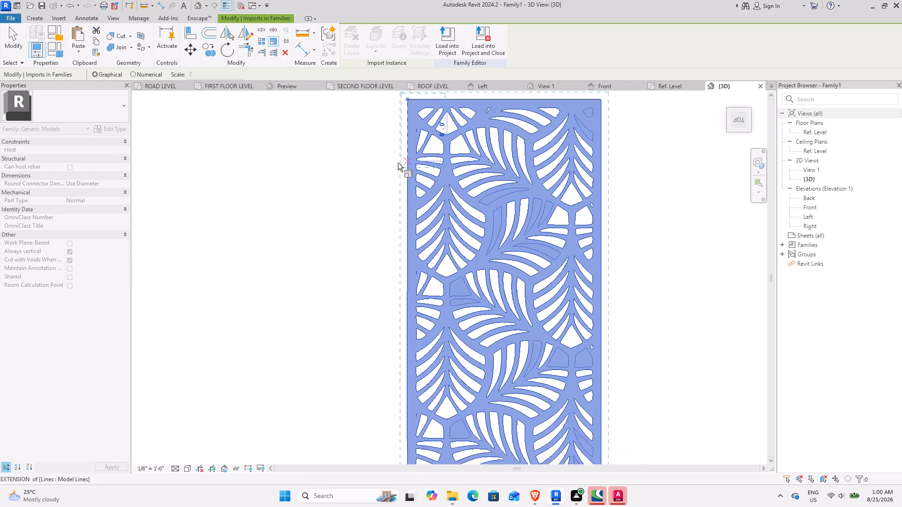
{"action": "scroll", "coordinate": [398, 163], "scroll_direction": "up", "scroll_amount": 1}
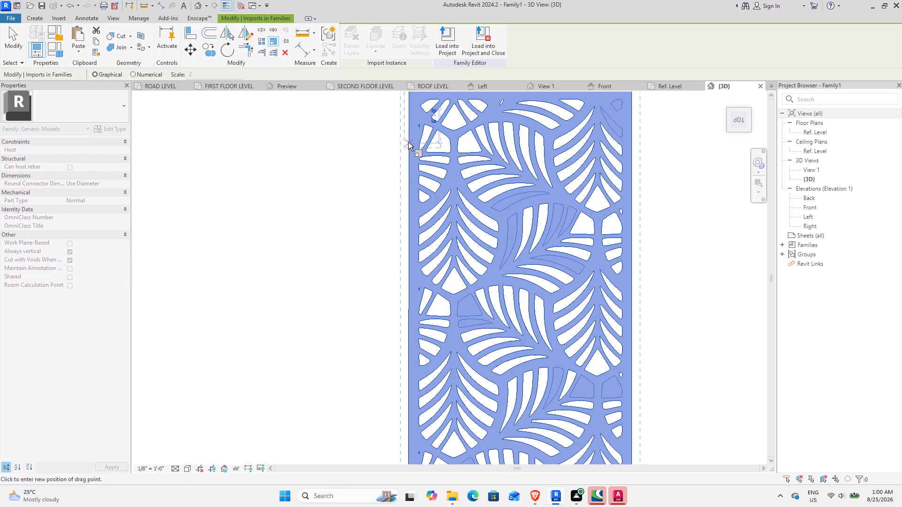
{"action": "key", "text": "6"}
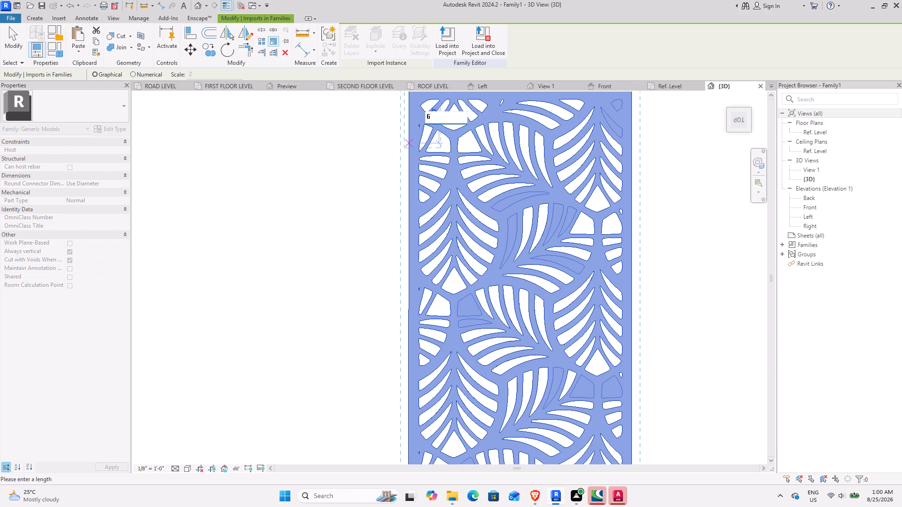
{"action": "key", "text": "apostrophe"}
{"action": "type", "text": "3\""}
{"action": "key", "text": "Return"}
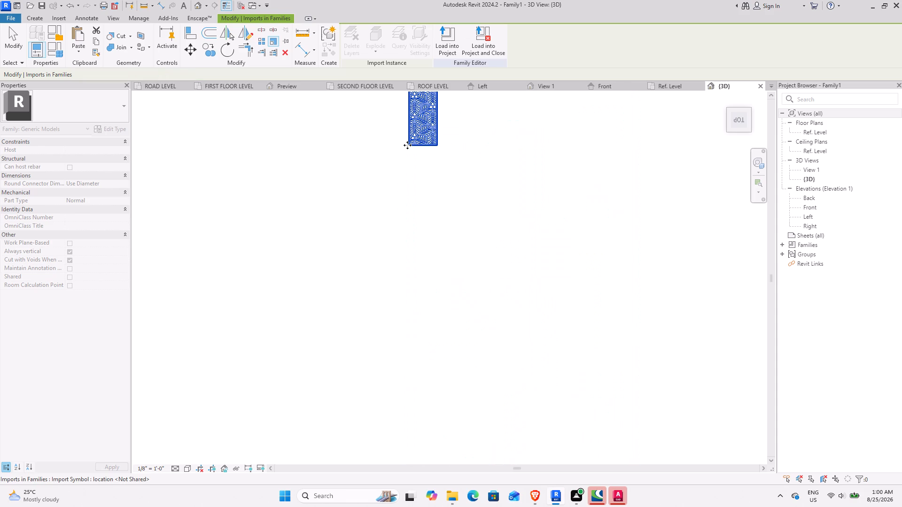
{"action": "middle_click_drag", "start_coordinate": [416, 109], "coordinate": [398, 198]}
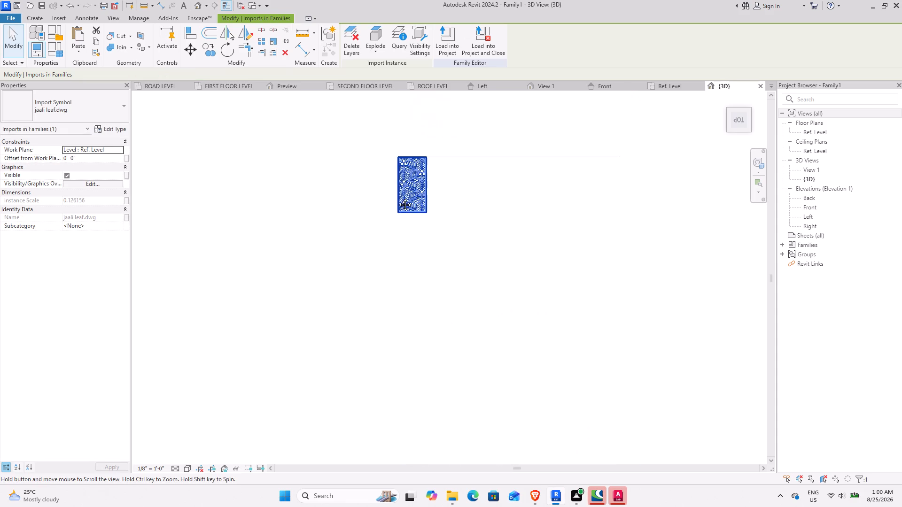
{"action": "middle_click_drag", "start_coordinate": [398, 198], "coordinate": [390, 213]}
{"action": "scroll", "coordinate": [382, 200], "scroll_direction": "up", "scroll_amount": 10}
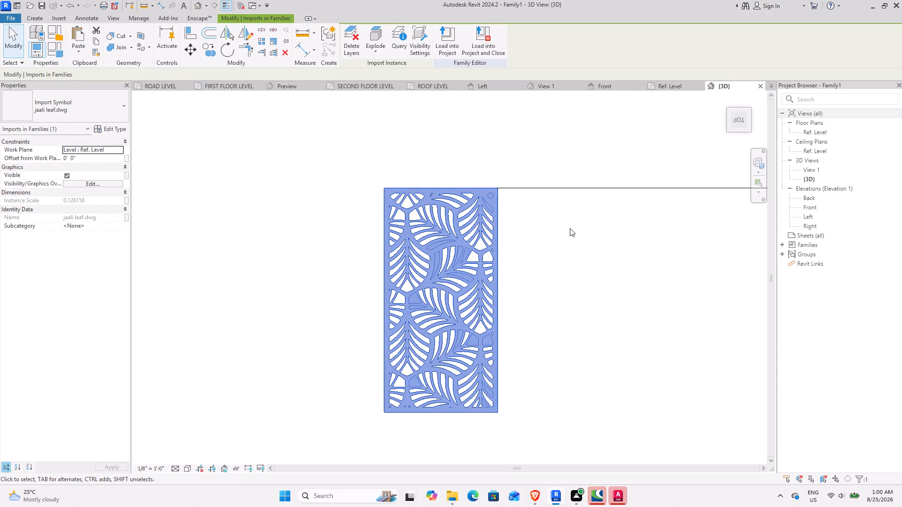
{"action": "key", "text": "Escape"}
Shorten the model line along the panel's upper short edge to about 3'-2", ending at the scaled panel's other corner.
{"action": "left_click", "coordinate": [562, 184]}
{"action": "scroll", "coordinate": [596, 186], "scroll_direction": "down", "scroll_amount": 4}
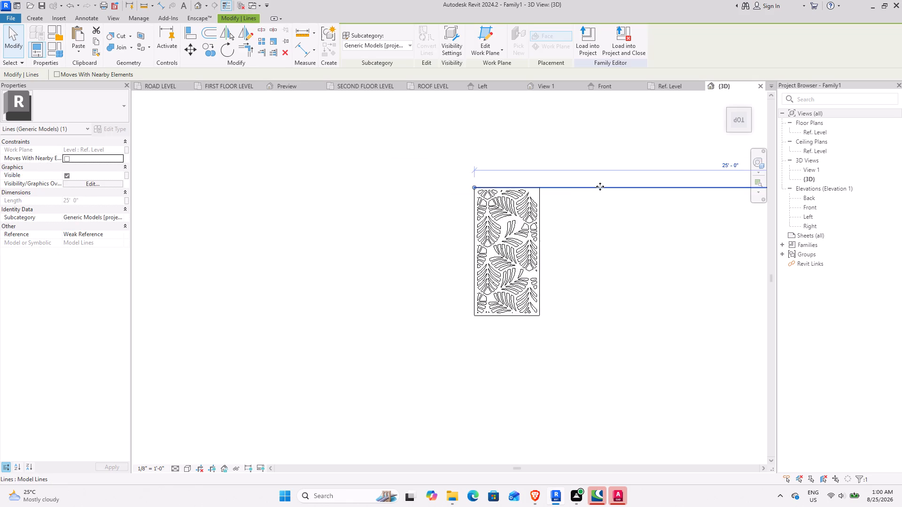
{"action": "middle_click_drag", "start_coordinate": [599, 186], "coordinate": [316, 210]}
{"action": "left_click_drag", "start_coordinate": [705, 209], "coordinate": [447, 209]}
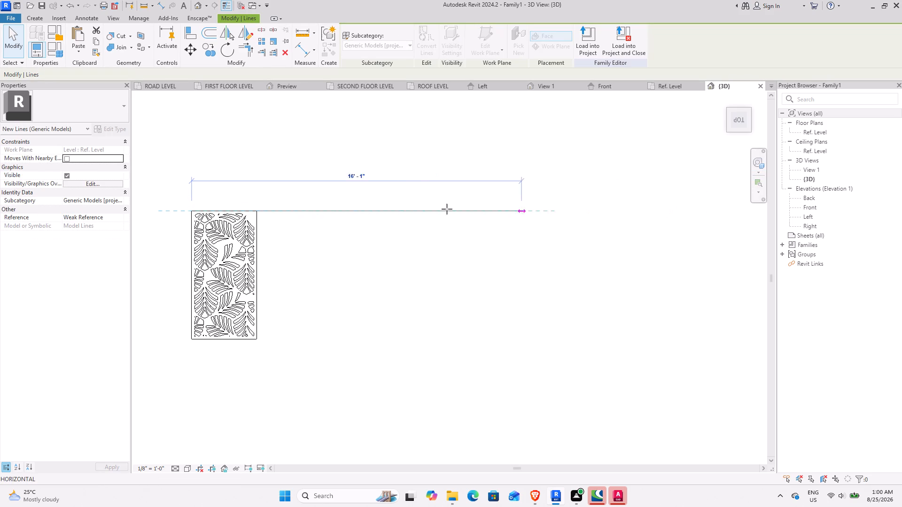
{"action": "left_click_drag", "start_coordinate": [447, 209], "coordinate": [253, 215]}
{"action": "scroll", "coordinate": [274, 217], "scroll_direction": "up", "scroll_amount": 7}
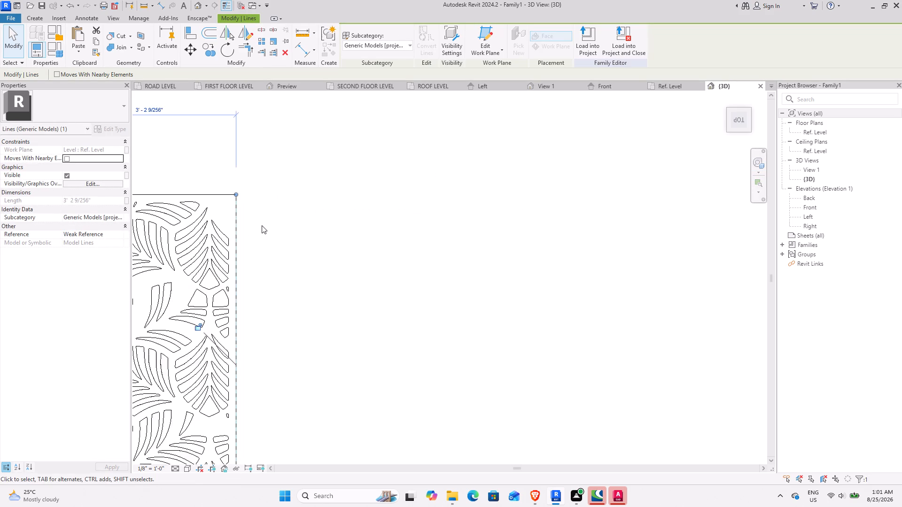
Check the length of the shortened model line along the panel's upper short edge.
{"action": "middle_click_drag", "start_coordinate": [255, 224], "coordinate": [463, 253]}
{"action": "left_click", "coordinate": [298, 52]}
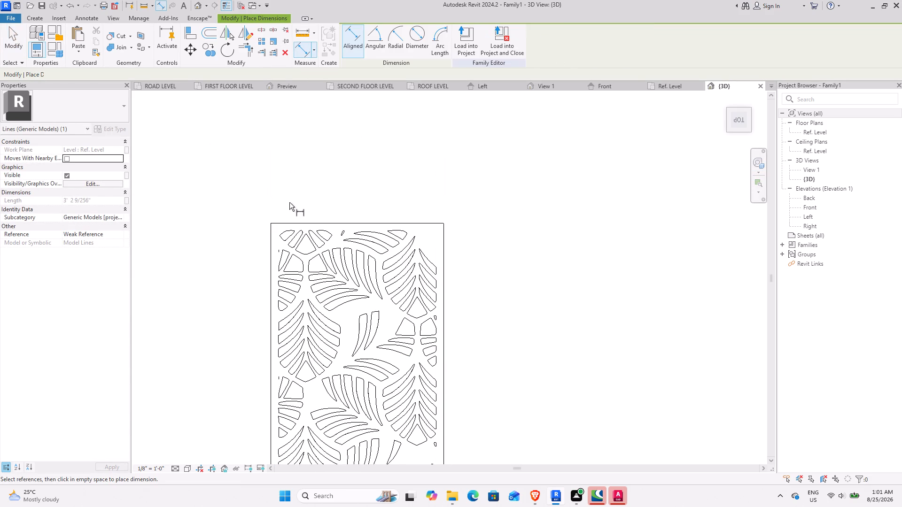
{"action": "key", "text": "Escape"}
{"action": "key", "text": "Escape"}
{"action": "left_click", "coordinate": [343, 219]}
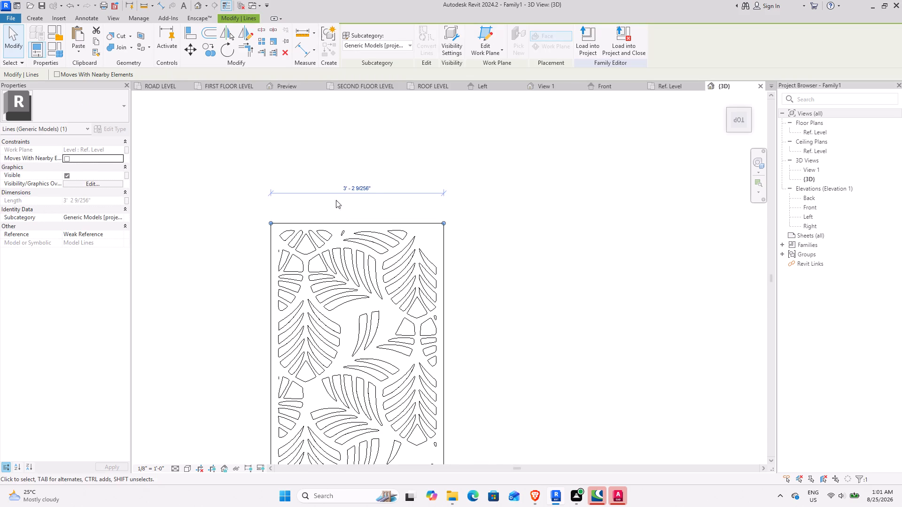
{"action": "scroll", "coordinate": [343, 191], "scroll_direction": "up", "scroll_amount": 4}
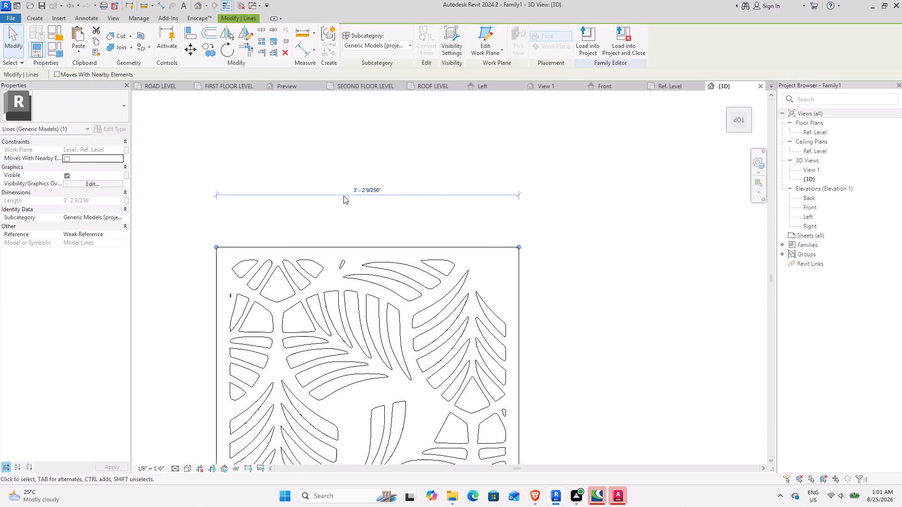
{"action": "scroll", "coordinate": [342, 221], "scroll_direction": "down", "scroll_amount": 3}
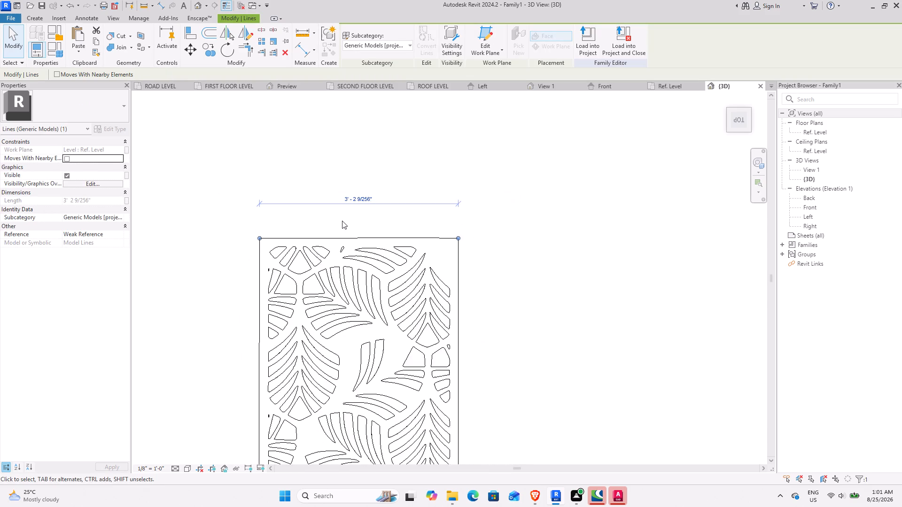
{"action": "scroll", "coordinate": [342, 221], "scroll_direction": "down", "scroll_amount": 2}
{"action": "middle_click_drag", "start_coordinate": [337, 218], "coordinate": [332, 161]}
{"action": "scroll", "coordinate": [332, 168], "scroll_direction": "down", "scroll_amount": 1}
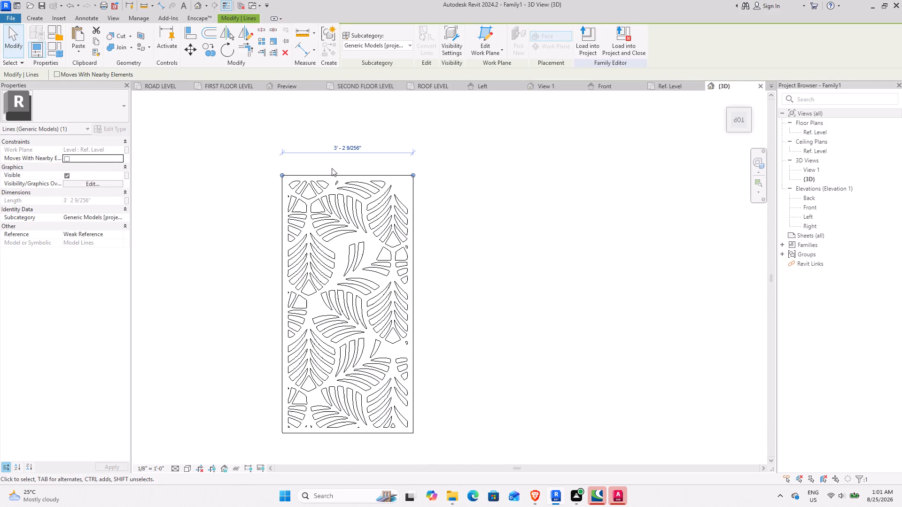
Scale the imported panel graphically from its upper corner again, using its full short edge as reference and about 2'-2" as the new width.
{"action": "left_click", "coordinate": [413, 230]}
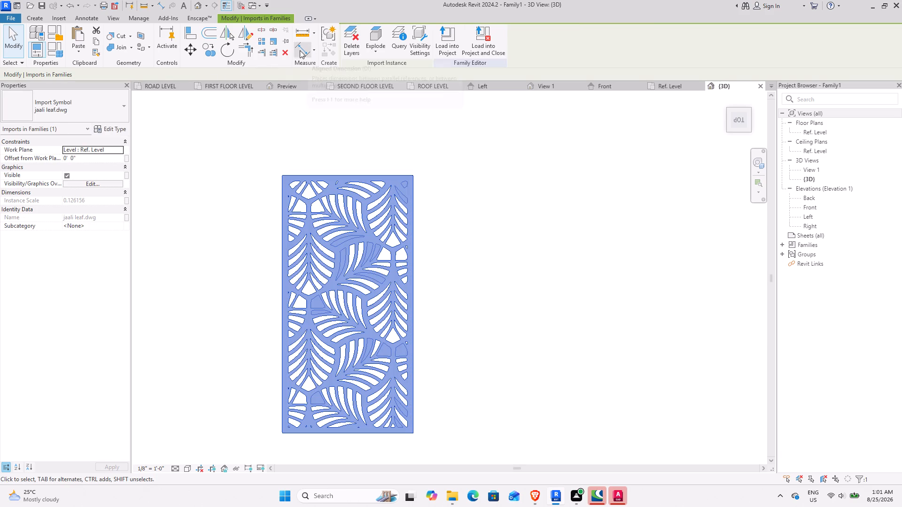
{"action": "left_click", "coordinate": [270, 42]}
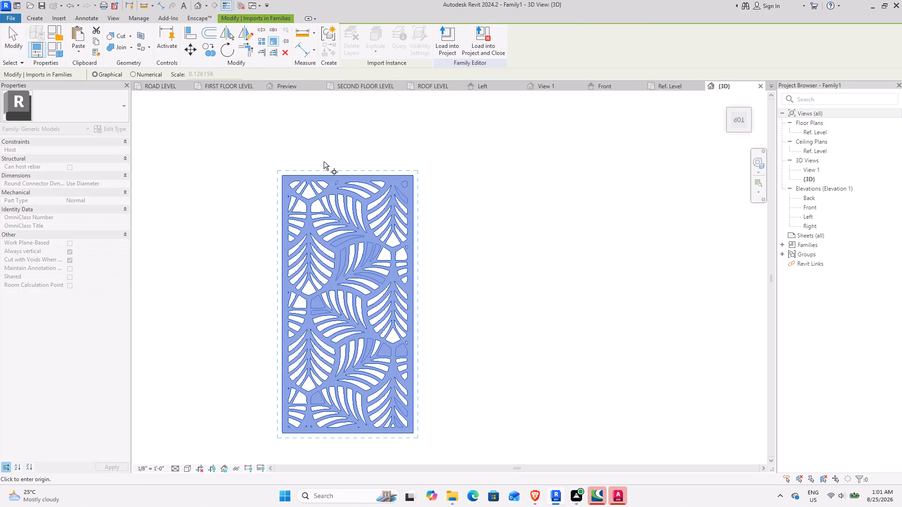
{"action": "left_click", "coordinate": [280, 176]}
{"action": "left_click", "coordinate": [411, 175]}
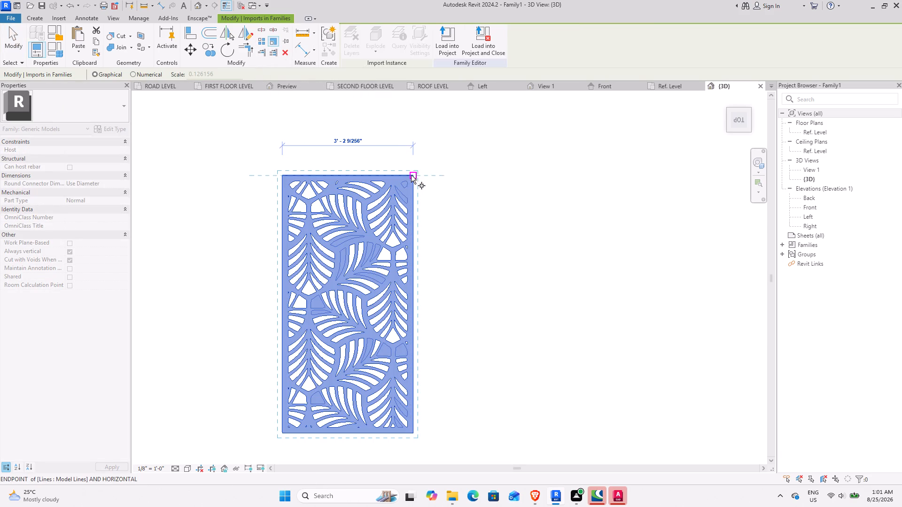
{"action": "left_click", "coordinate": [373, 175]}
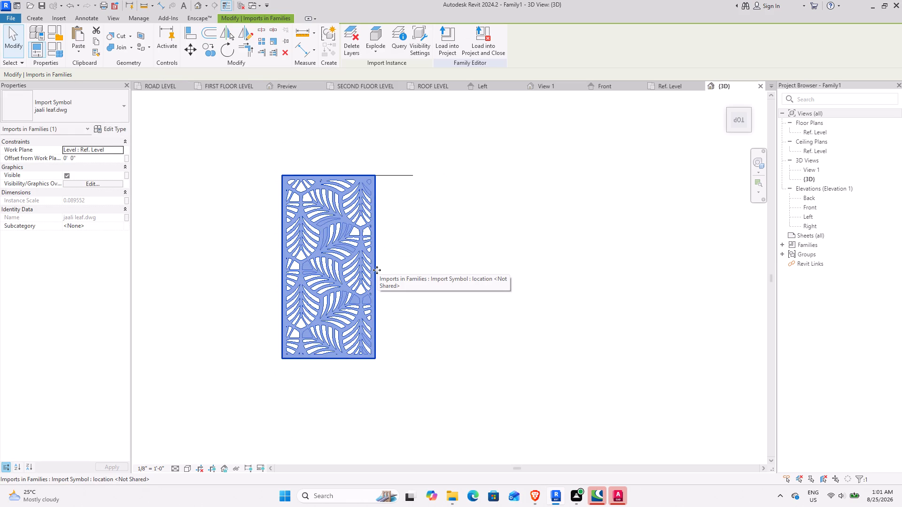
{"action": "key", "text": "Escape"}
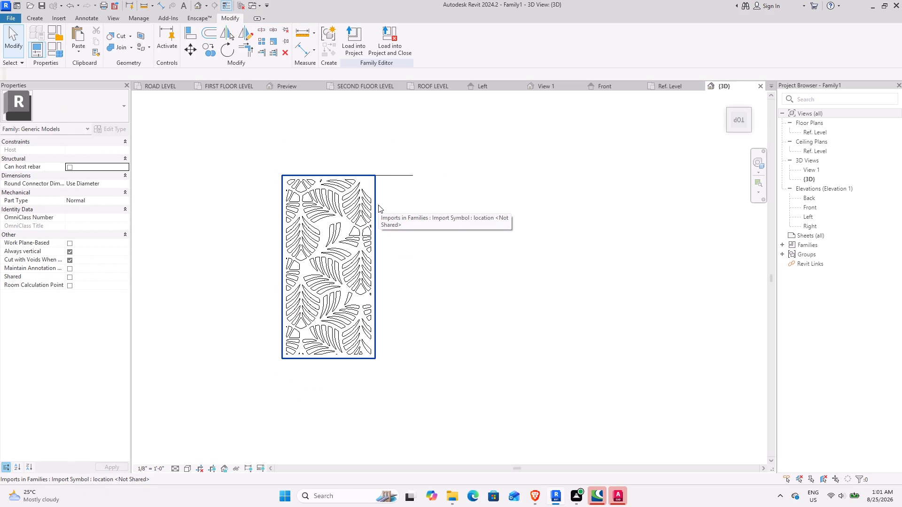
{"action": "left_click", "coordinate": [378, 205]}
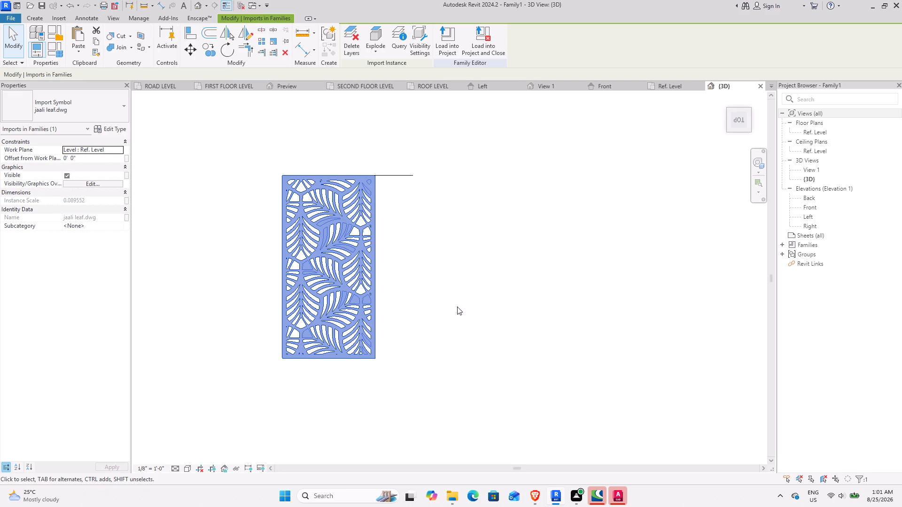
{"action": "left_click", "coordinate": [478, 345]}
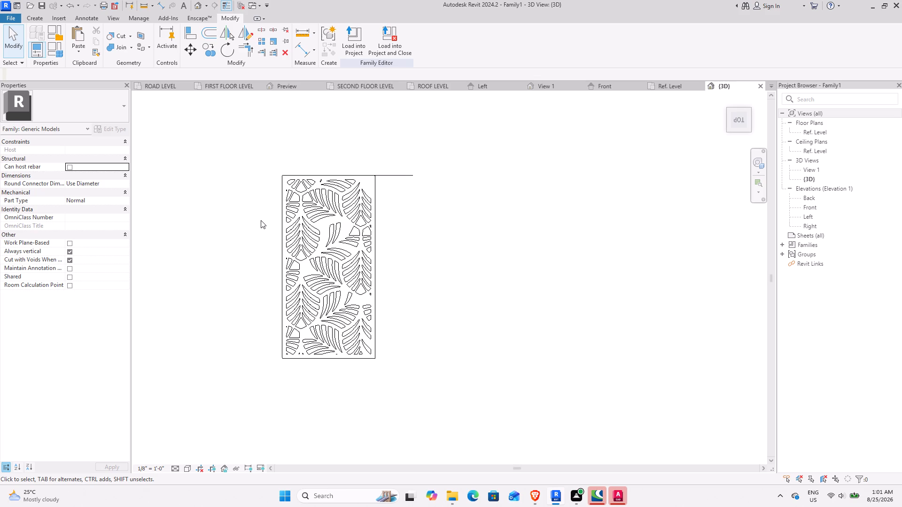
Delete the scaled jaali leaf import and the model line from the family.
{"action": "left_click", "coordinate": [379, 216]}
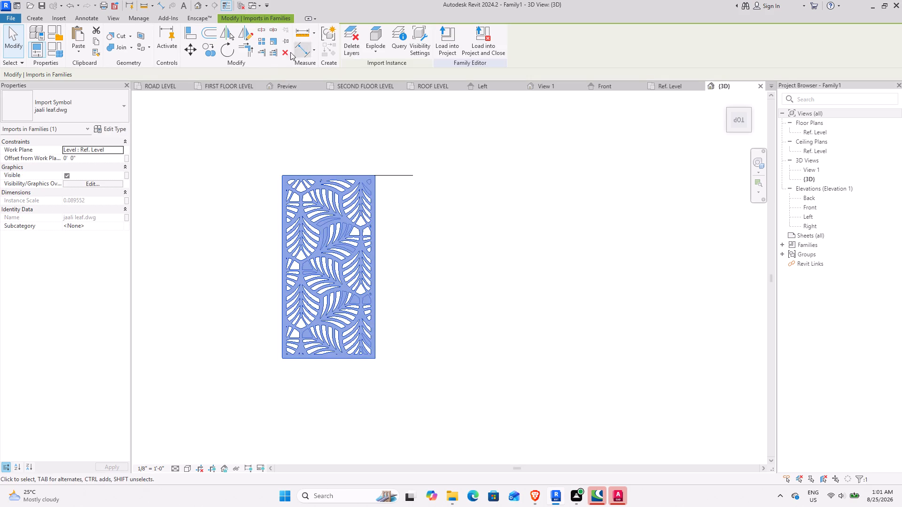
{"action": "left_click", "coordinate": [280, 57]}
{"action": "left_click_drag", "start_coordinate": [451, 188], "coordinate": [359, 148]}
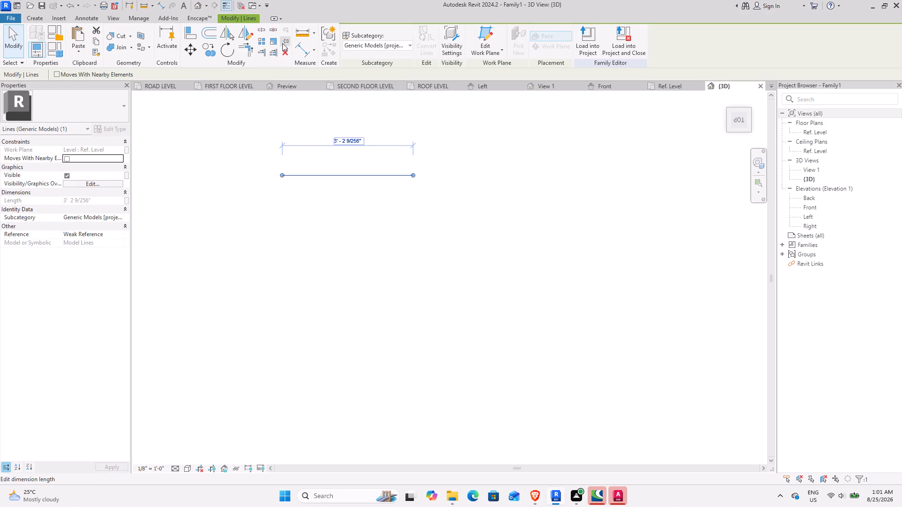
{"action": "left_click", "coordinate": [282, 57]}
Switch to the jaali leaf drawing in AutoCAD and undo the recent edits, including the extrusions of individual leaf openings.
{"action": "left_click", "coordinate": [619, 499]}
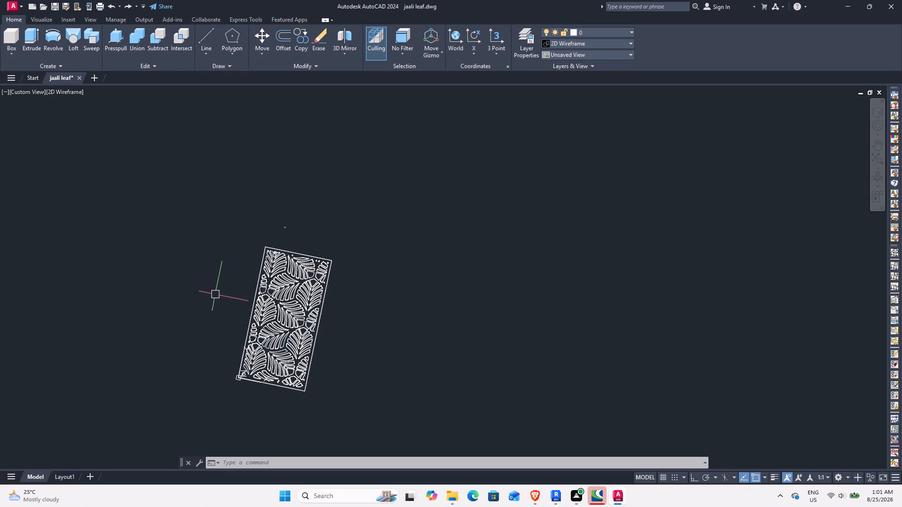
{"action": "key", "text": "ctrl+z"}
{"action": "key", "text": "ctrl+z"}
{"action": "key", "text": "ctrl+z"}
{"action": "key", "text": "ctrl+z"}
{"action": "key", "text": "ctrl+z"}
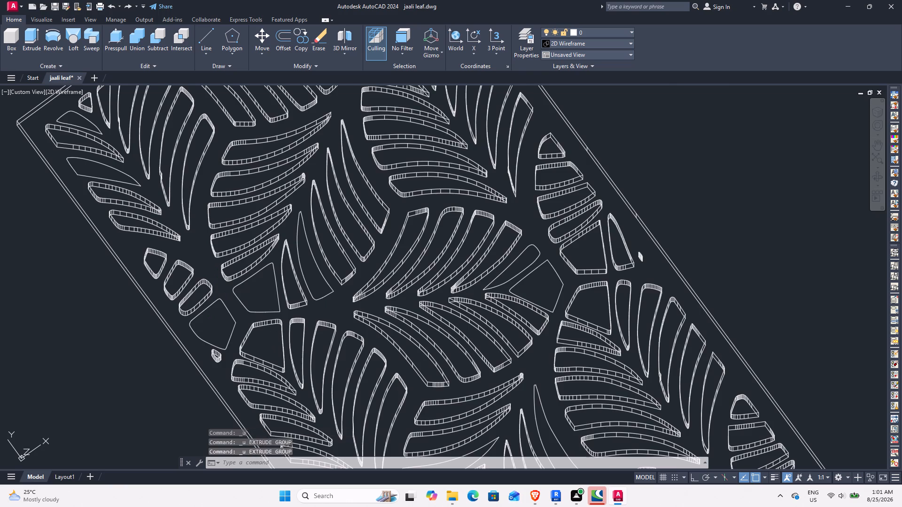
{"action": "key", "text": "ctrl+z"}
{"action": "key", "text": "ctrl+z"}
{"action": "key", "text": "ctrl+z"}
{"action": "key", "text": "ctrl+z"}
{"action": "key", "text": "ctrl+z"}
{"action": "key", "text": "ctrl+z"}
{"action": "key", "text": "ctrl+z"}
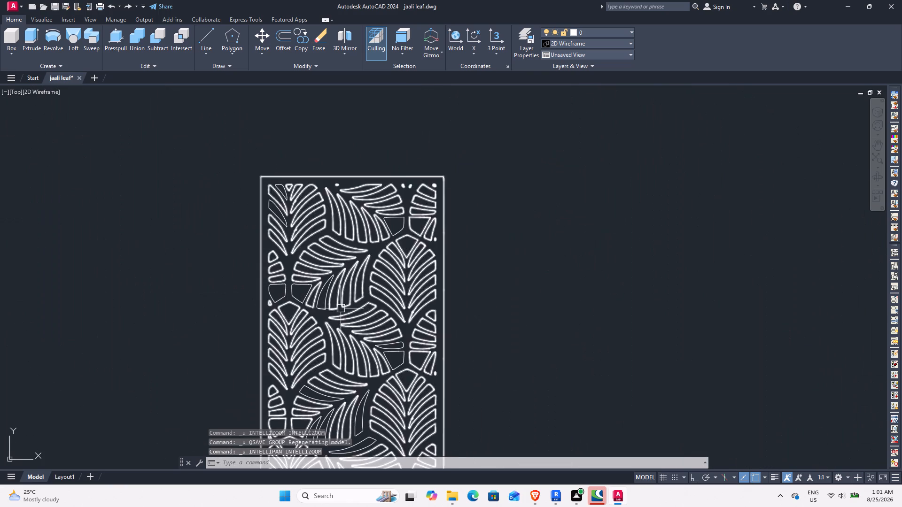
Undo further back through the panel's subtraction and extrusion to its outlines, and inspect the drawing from an angle.
{"action": "left_click", "coordinate": [355, 286]}
{"action": "scroll", "coordinate": [301, 321], "scroll_direction": "down", "scroll_amount": 2}
{"action": "middle_click_drag", "start_coordinate": [299, 335], "coordinate": [311, 316], "text": "shift"}
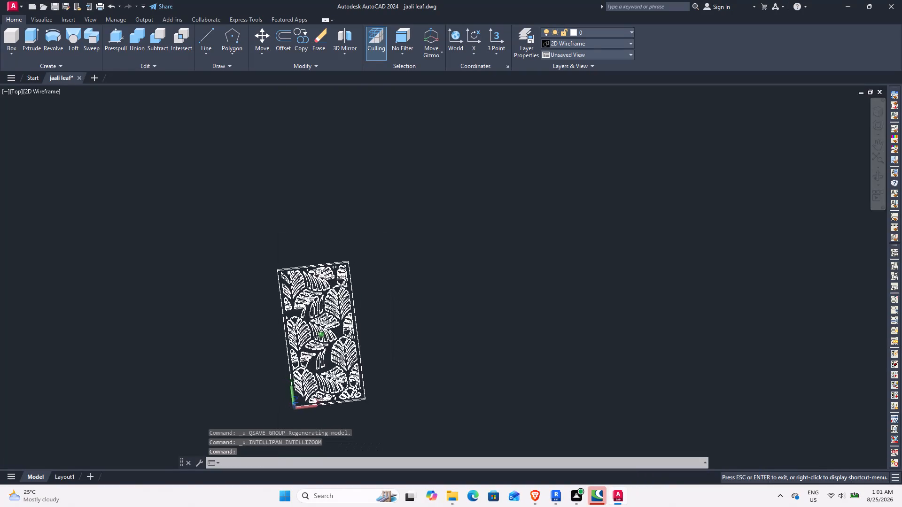
{"action": "middle_click_drag", "start_coordinate": [311, 316], "coordinate": [339, 247], "text": "shift"}
{"action": "key", "text": "ctrl+z"}
{"action": "key", "text": "ctrl+z"}
{"action": "key", "text": "ctrl+z"}
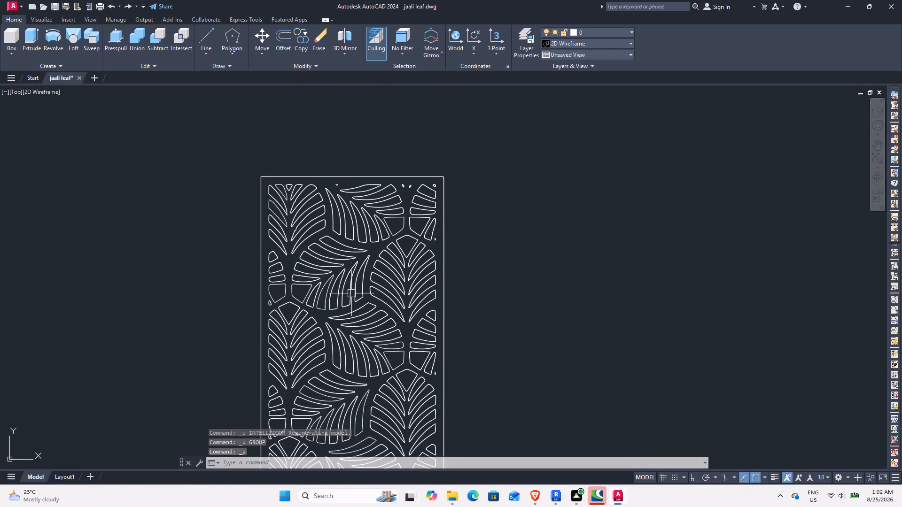
{"action": "key", "text": "ctrl+z"}
{"action": "key", "text": "ctrl+z"}
{"action": "key", "text": "ctrl+z"}
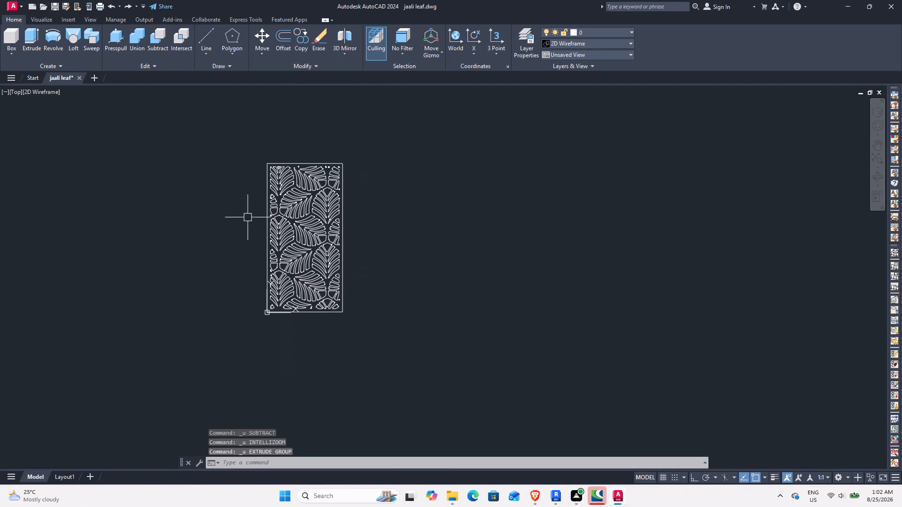
{"action": "middle_click_drag", "start_coordinate": [270, 256], "coordinate": [288, 159], "text": "shift"}
{"action": "middle_click_drag", "start_coordinate": [230, 190], "coordinate": [204, 223], "text": "shift"}
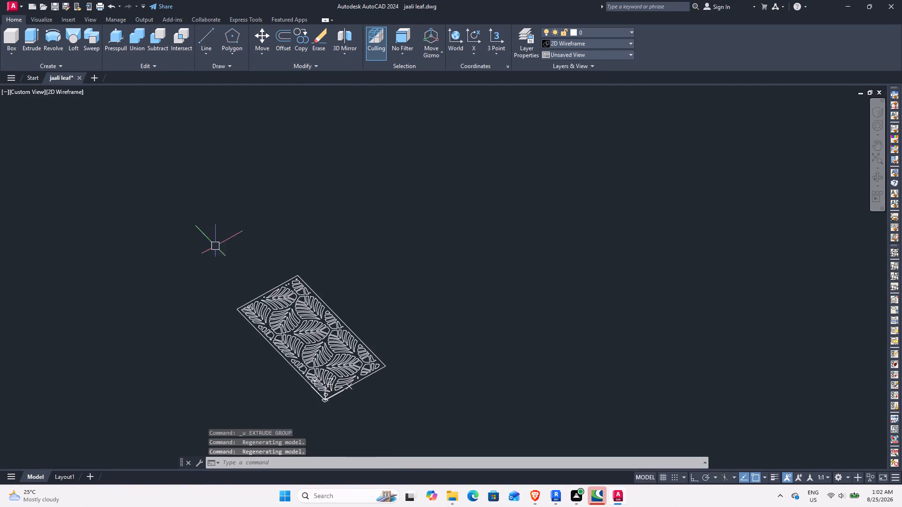
{"action": "middle_click_drag", "start_coordinate": [310, 248], "coordinate": [230, 298], "text": "shift"}
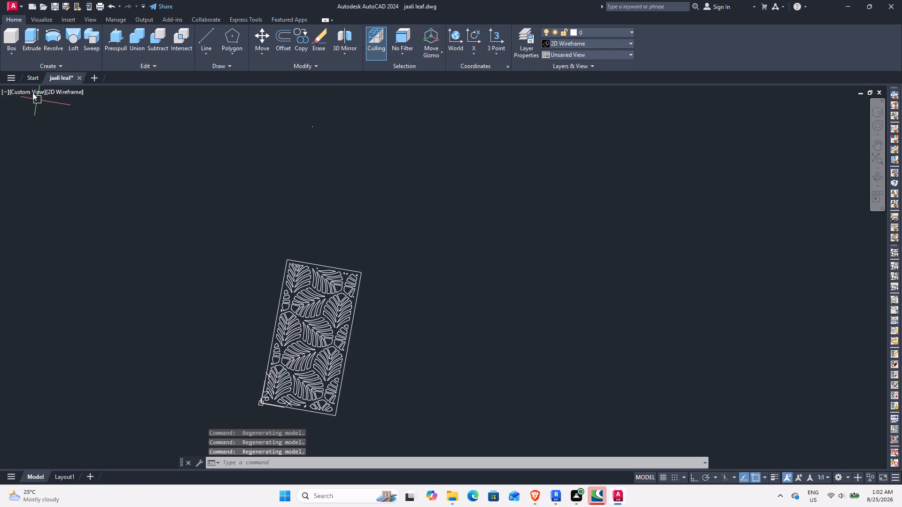
Return the jaali leaf drawing to the Top view.
{"action": "left_click", "coordinate": [32, 92]}
{"action": "left_click", "coordinate": [68, 121]}
{"action": "scroll", "coordinate": [492, 238], "scroll_direction": "down", "scroll_amount": 3}
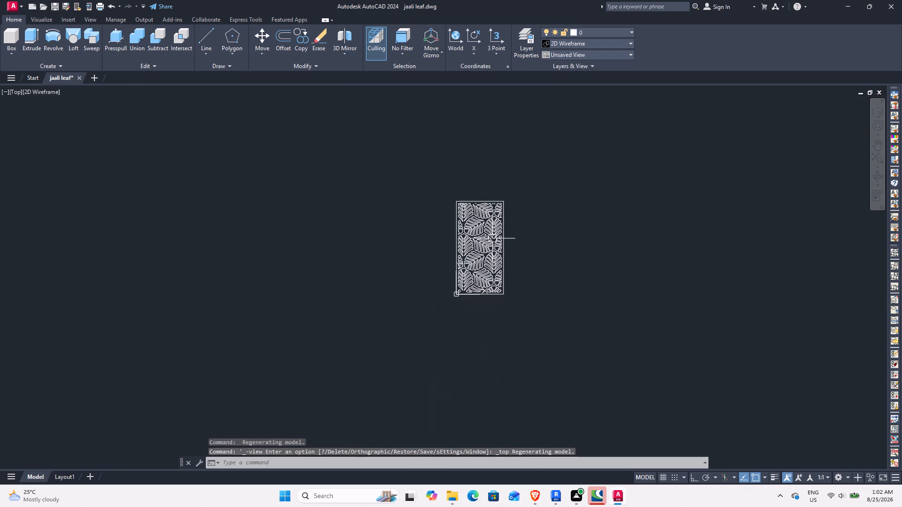
{"action": "scroll", "coordinate": [497, 213], "scroll_direction": "up", "scroll_amount": 2}
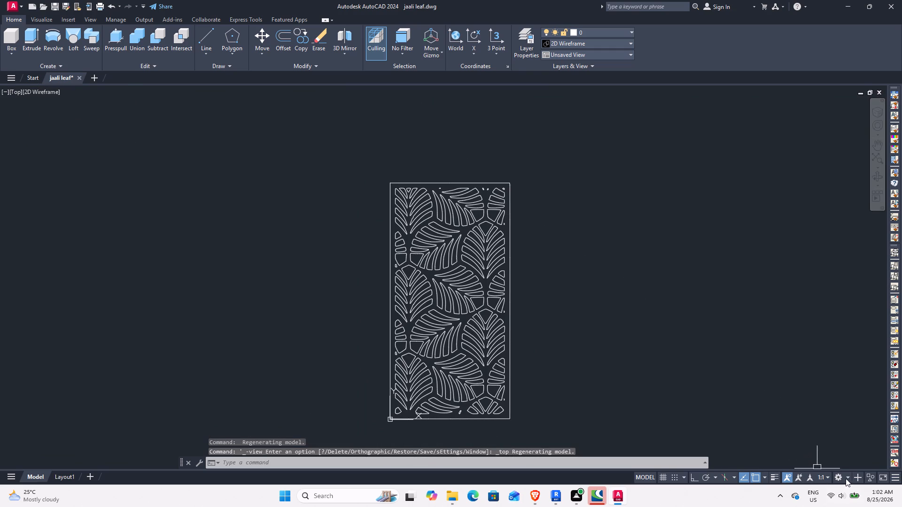
Switch the workspace to Drafting & Annotation and close the Activity Insights palette.
{"action": "left_click", "coordinate": [846, 477]}
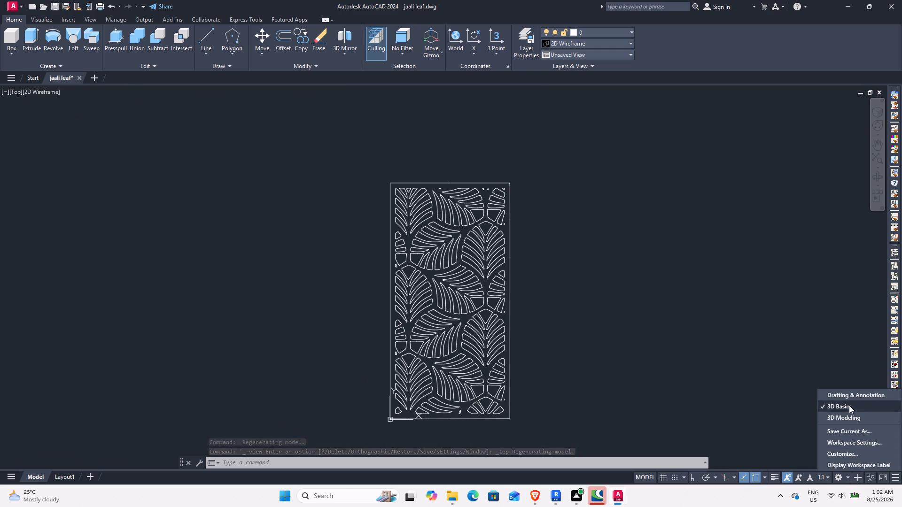
{"action": "left_click", "coordinate": [848, 397]}
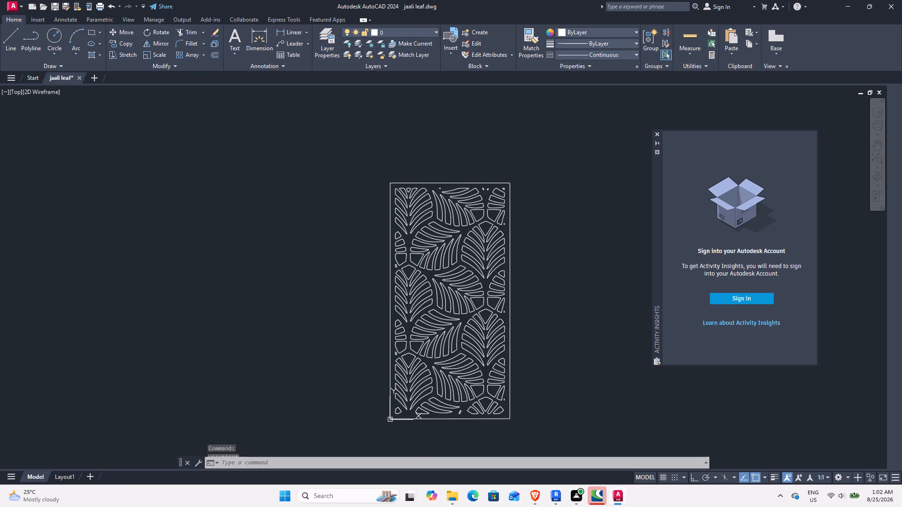
{"action": "left_click", "coordinate": [660, 133]}
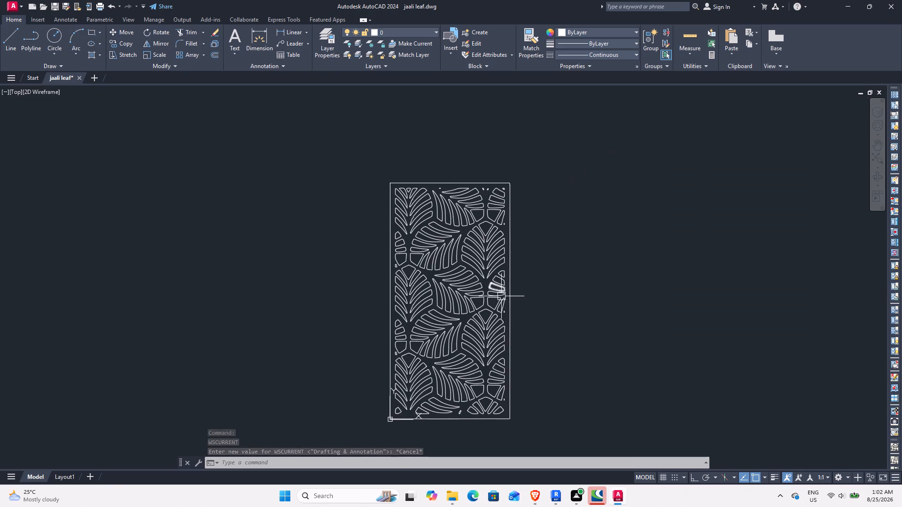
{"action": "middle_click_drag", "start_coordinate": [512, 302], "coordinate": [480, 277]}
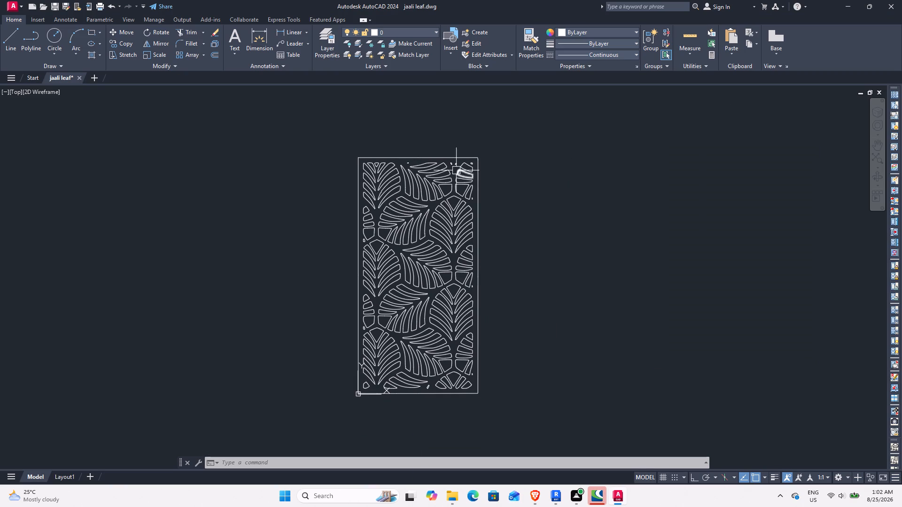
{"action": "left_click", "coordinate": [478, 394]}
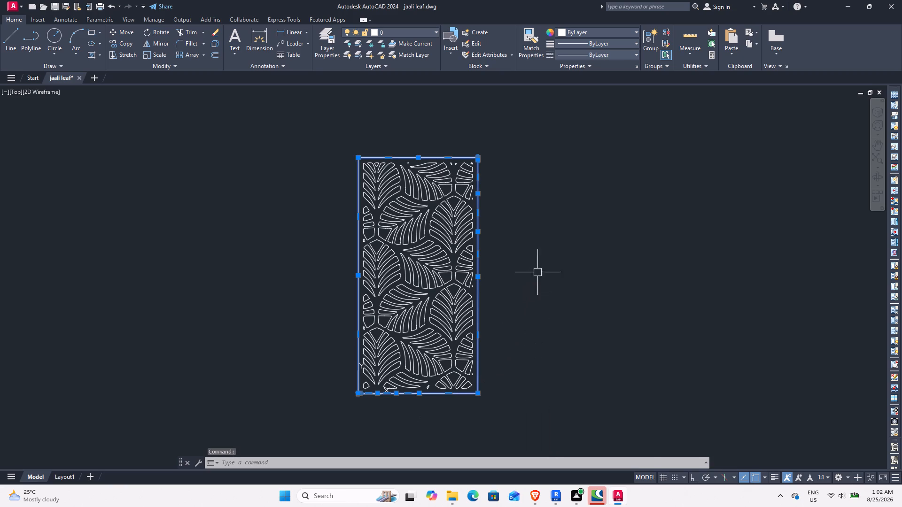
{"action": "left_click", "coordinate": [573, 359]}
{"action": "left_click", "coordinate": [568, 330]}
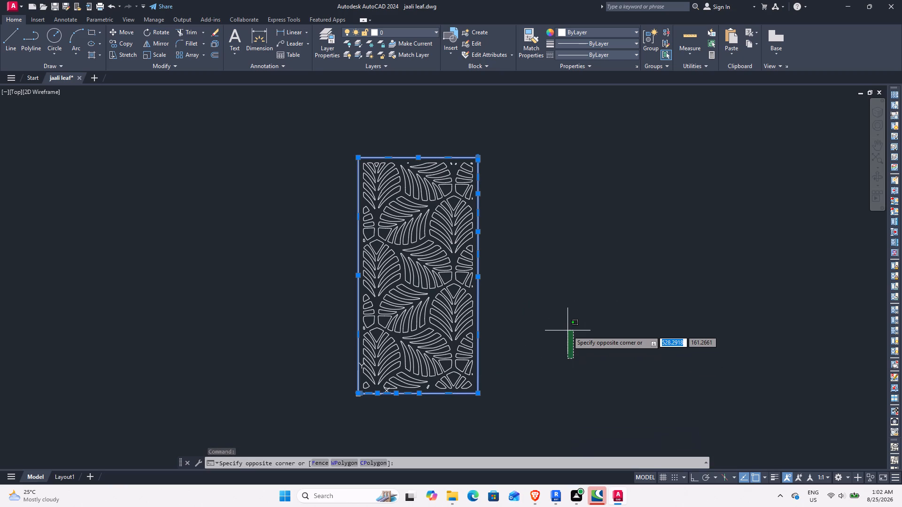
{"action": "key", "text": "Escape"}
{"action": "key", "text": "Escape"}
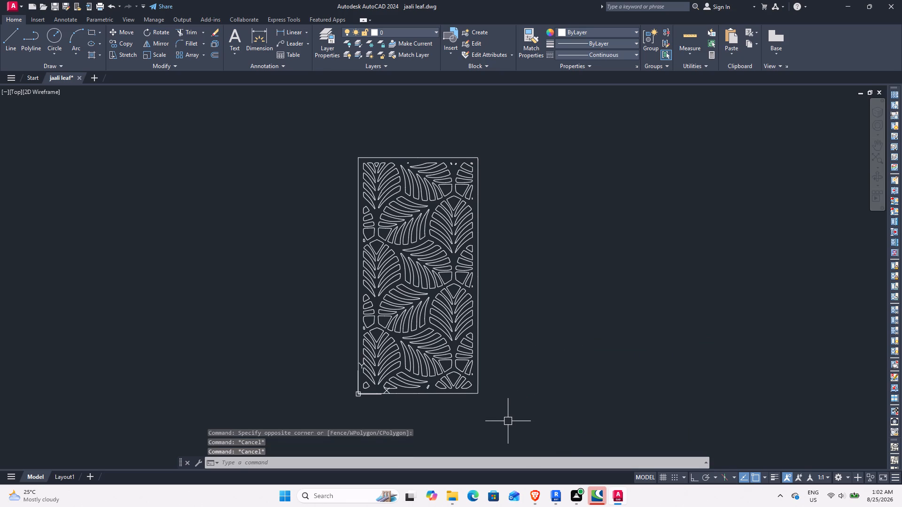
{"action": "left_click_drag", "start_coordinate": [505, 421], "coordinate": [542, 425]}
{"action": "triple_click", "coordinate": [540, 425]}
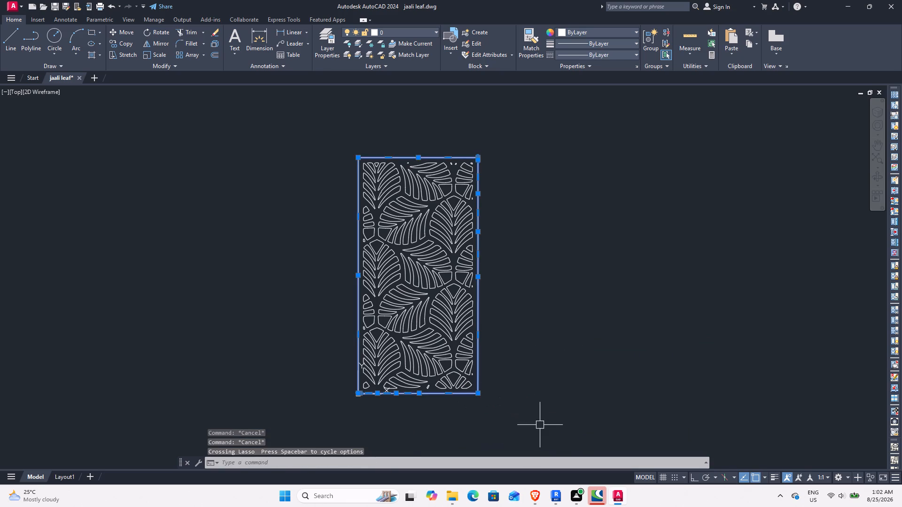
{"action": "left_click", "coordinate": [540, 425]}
Configure the drawing units to Engineering length type with Inches as the insertion scale.
{"action": "type", "text": "un"}
{"action": "key", "text": "space"}
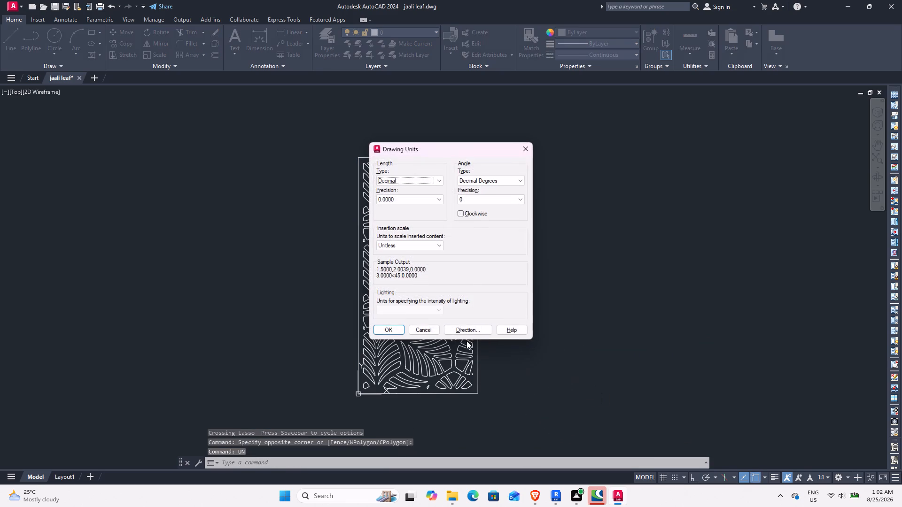
{"action": "left_click", "coordinate": [436, 182]}
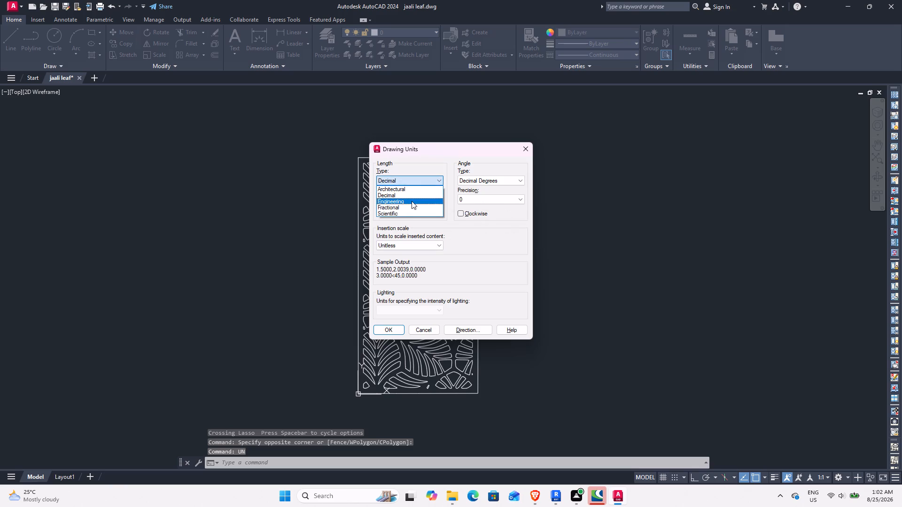
{"action": "left_click", "coordinate": [412, 201]}
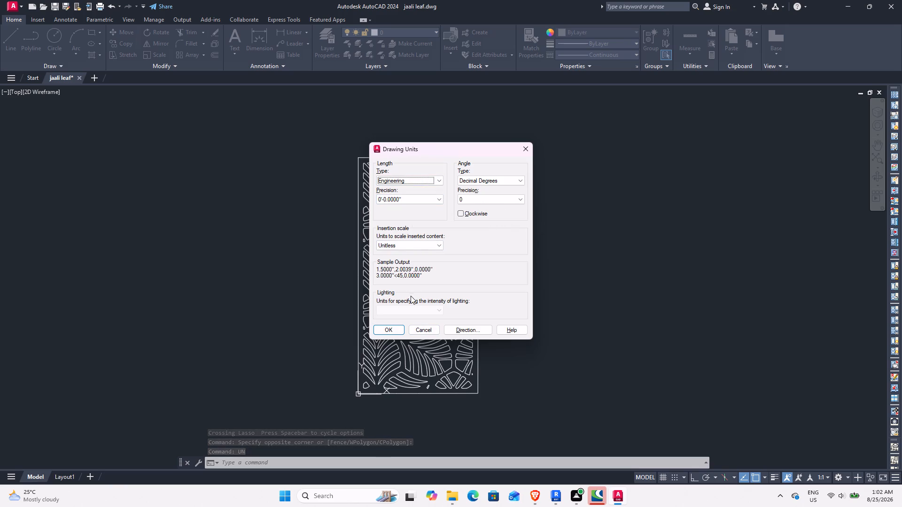
{"action": "left_click", "coordinate": [411, 246]}
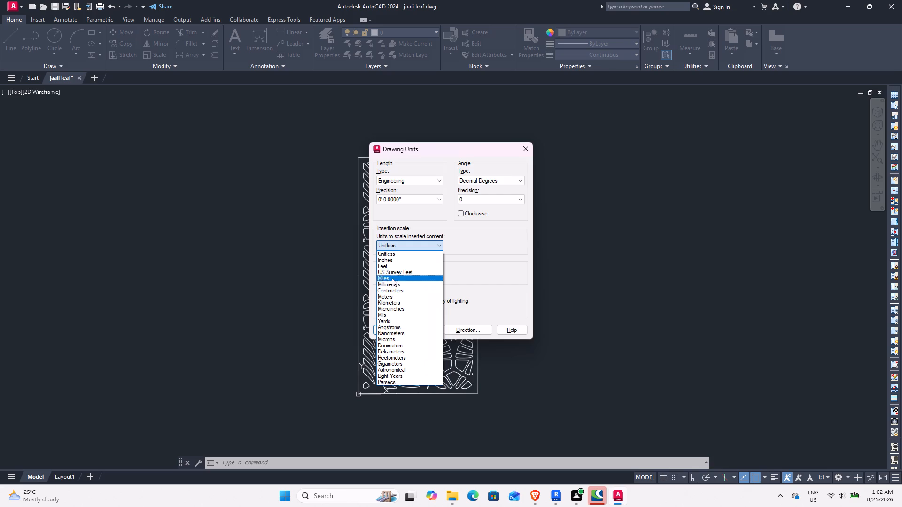
{"action": "left_click", "coordinate": [392, 260]}
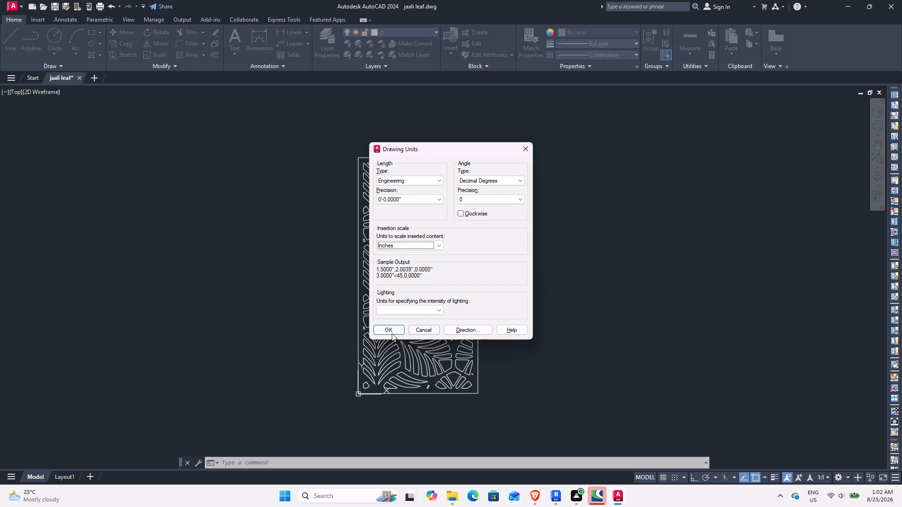
{"action": "left_click", "coordinate": [388, 333]}
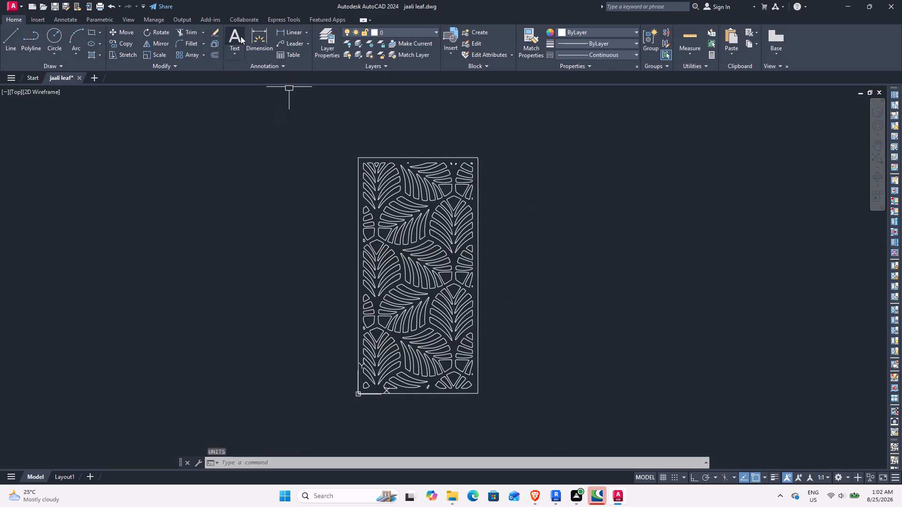
Check the panel's width by previewing a dimension between the two ends of its upper edge, without placing it.
{"action": "left_click", "coordinate": [264, 38]}
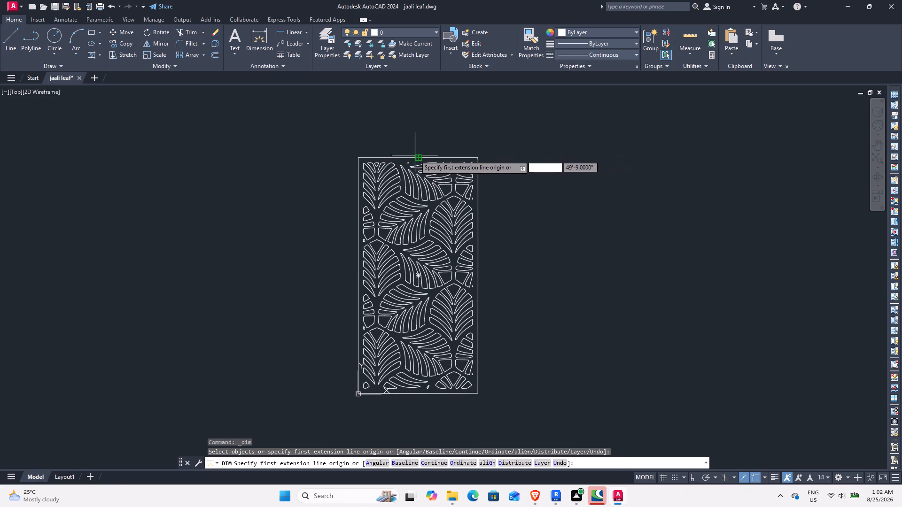
{"action": "scroll", "coordinate": [402, 152], "scroll_direction": "up", "scroll_amount": 3}
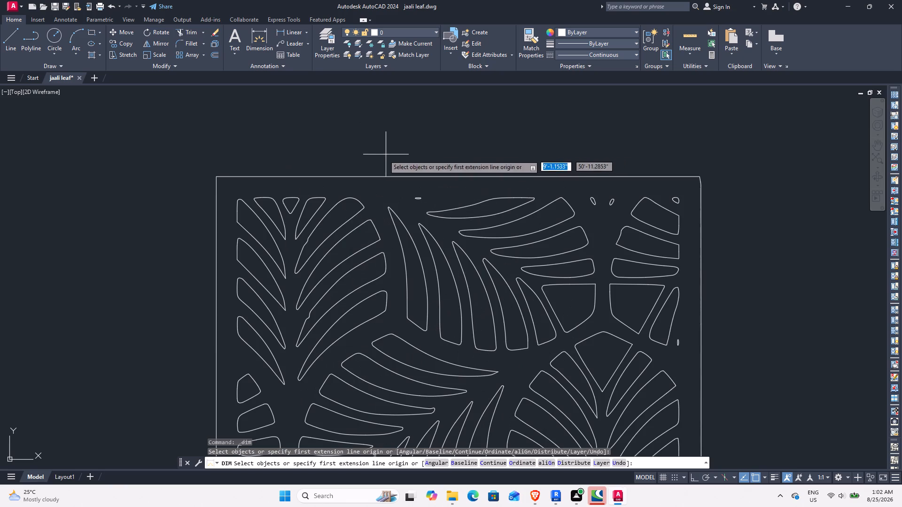
{"action": "left_click", "coordinate": [219, 177]}
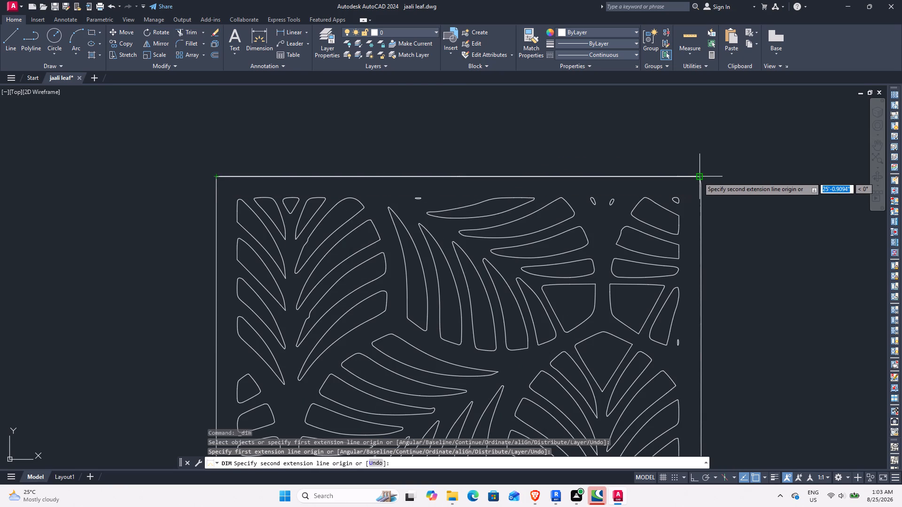
{"action": "left_click", "coordinate": [698, 177]}
{"action": "scroll", "coordinate": [463, 158], "scroll_direction": "up", "scroll_amount": 3}
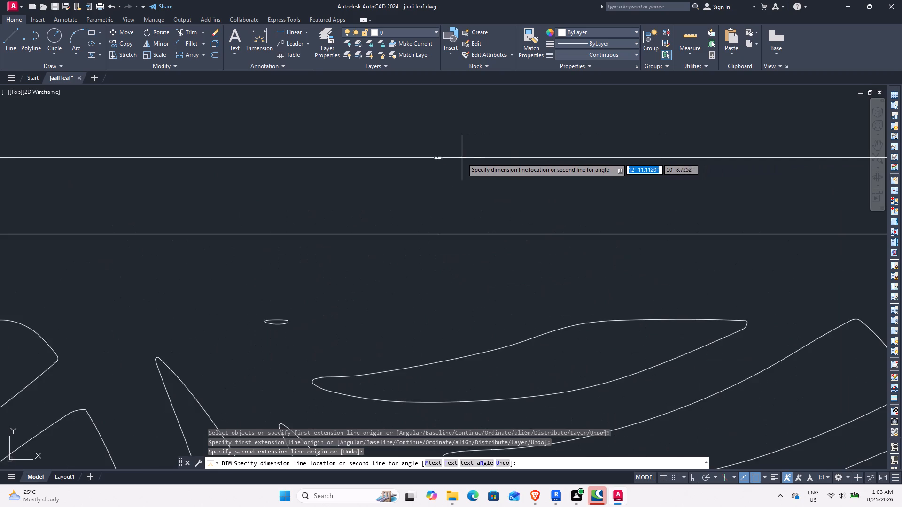
{"action": "scroll", "coordinate": [451, 159], "scroll_direction": "up", "scroll_amount": 6}
{"action": "scroll", "coordinate": [423, 163], "scroll_direction": "down", "scroll_amount": 4}
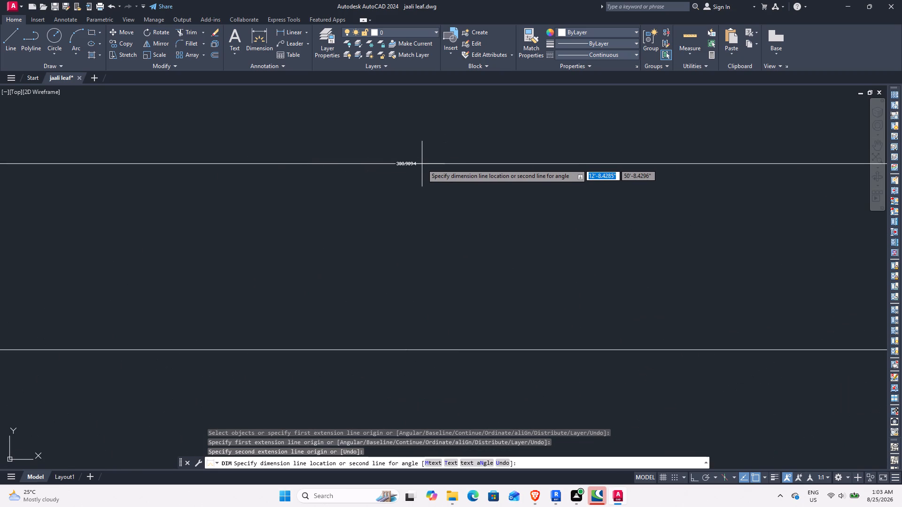
{"action": "scroll", "coordinate": [422, 164], "scroll_direction": "down", "scroll_amount": 6}
{"action": "key", "text": "Escape"}
{"action": "key", "text": "Escape"}
Run Join on the panel's border and all its leaf outlines.
{"action": "middle_click_drag", "start_coordinate": [439, 181], "coordinate": [446, 154]}
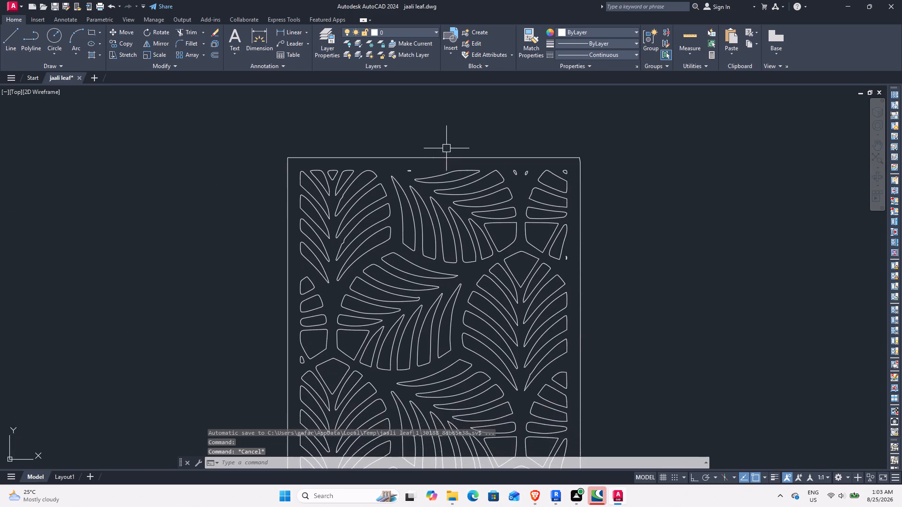
{"action": "scroll", "coordinate": [448, 144], "scroll_direction": "down", "scroll_amount": 2}
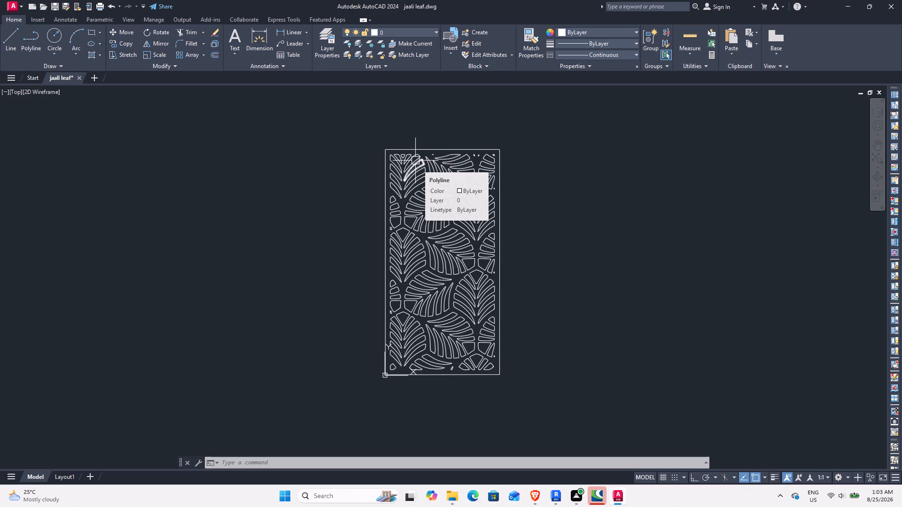
{"action": "left_click", "coordinate": [364, 130]}
{"action": "left_click", "coordinate": [588, 418]}
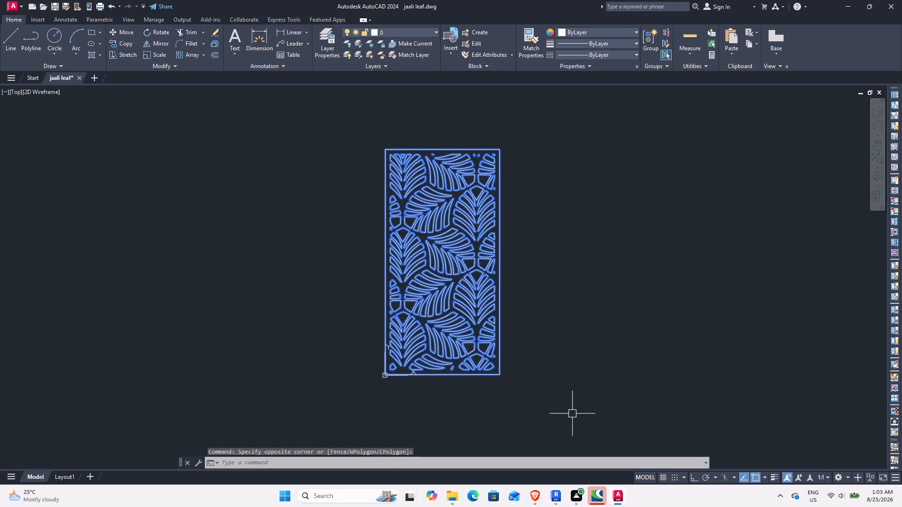
{"action": "type", "text": "j"}
{"action": "key", "text": "space"}
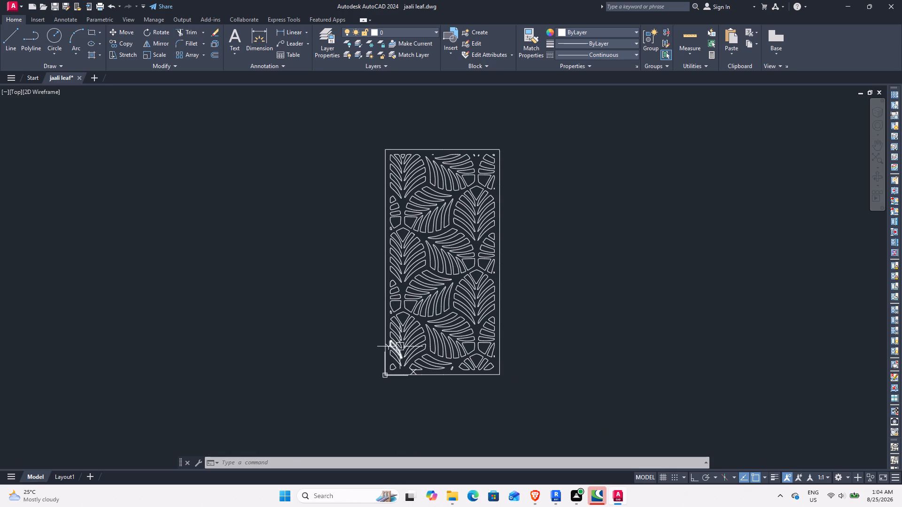
Scale the border and all leaf outlines from the panel's lower-right corner, using its left edge as reference and 6'3" as new length.
{"action": "left_click_drag", "start_coordinate": [533, 395], "coordinate": [533, 395]}
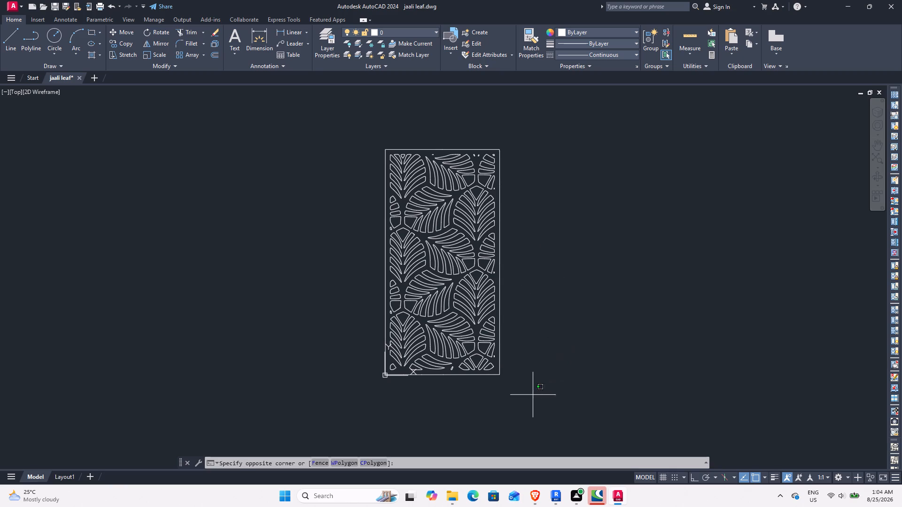
{"action": "left_click_drag", "start_coordinate": [533, 395], "coordinate": [527, 392]}
{"action": "left_click", "coordinate": [350, 131]}
{"action": "type", "text": "sc"}
{"action": "key", "text": "space"}
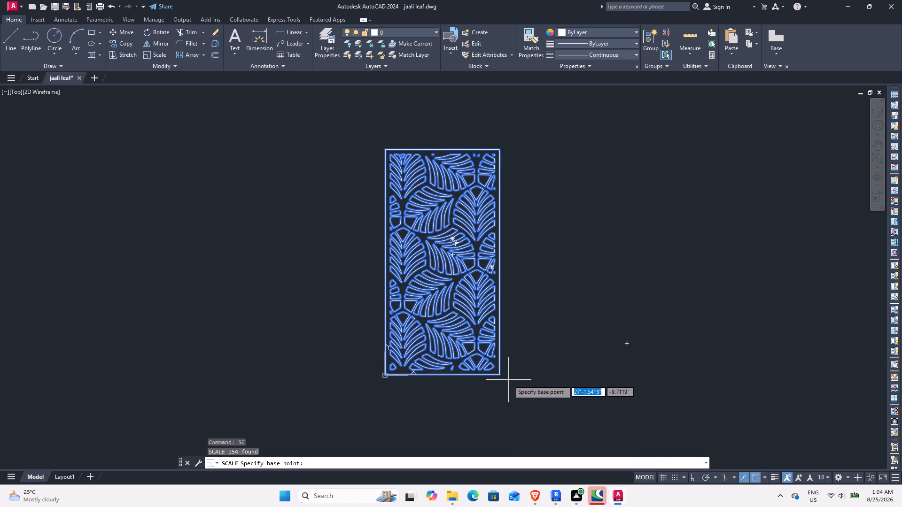
{"action": "left_click", "coordinate": [497, 374]}
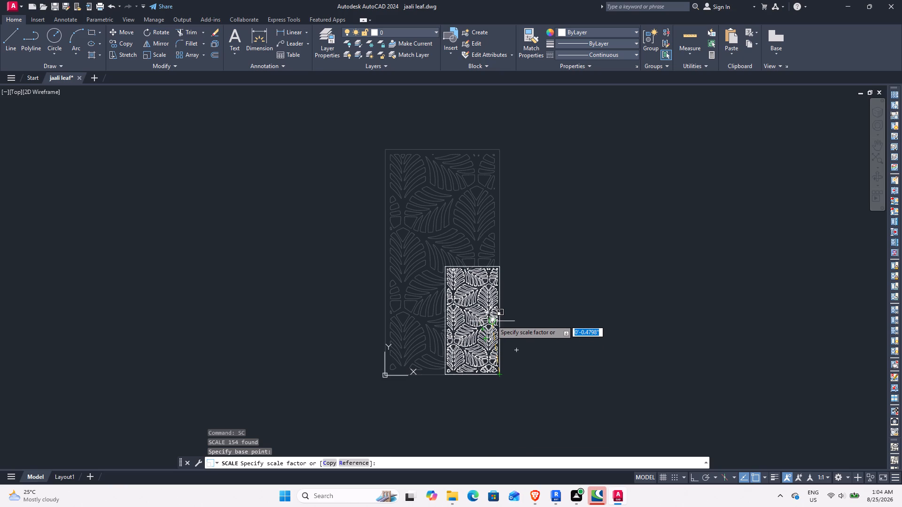
{"action": "type", "text": "r"}
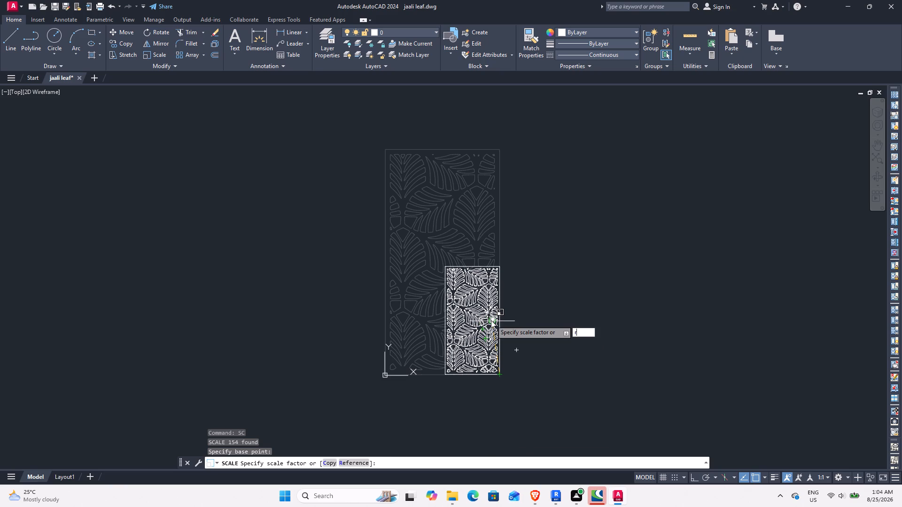
{"action": "key", "text": "space"}
{"action": "left_click", "coordinate": [386, 150]}
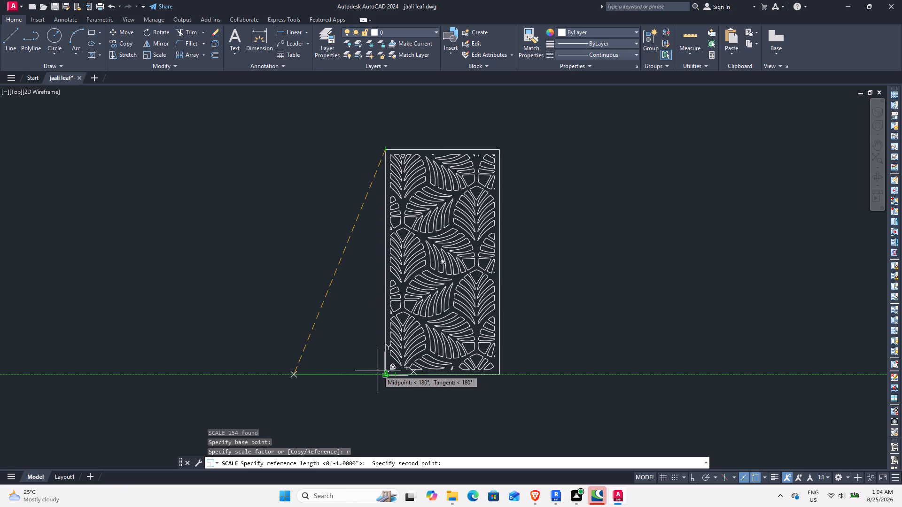
{"action": "key", "text": "F8"}
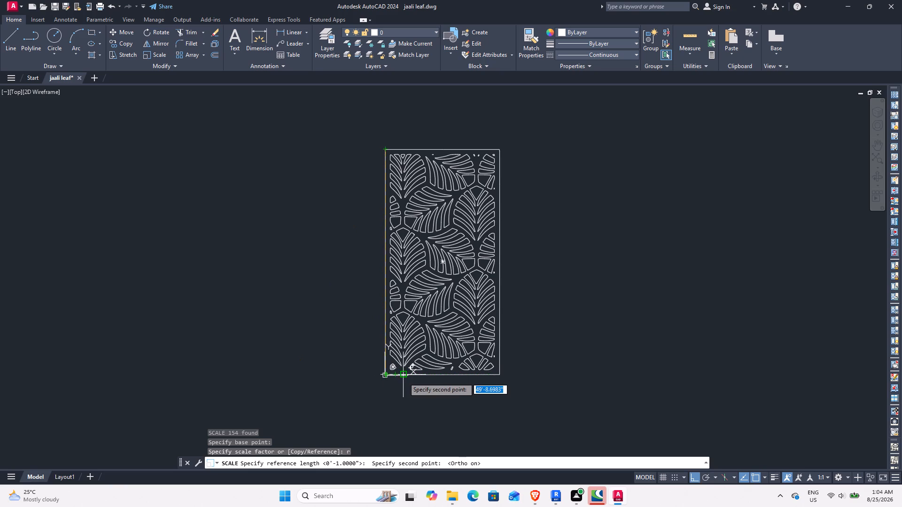
{"action": "scroll", "coordinate": [387, 373], "scroll_direction": "up", "scroll_amount": 7}
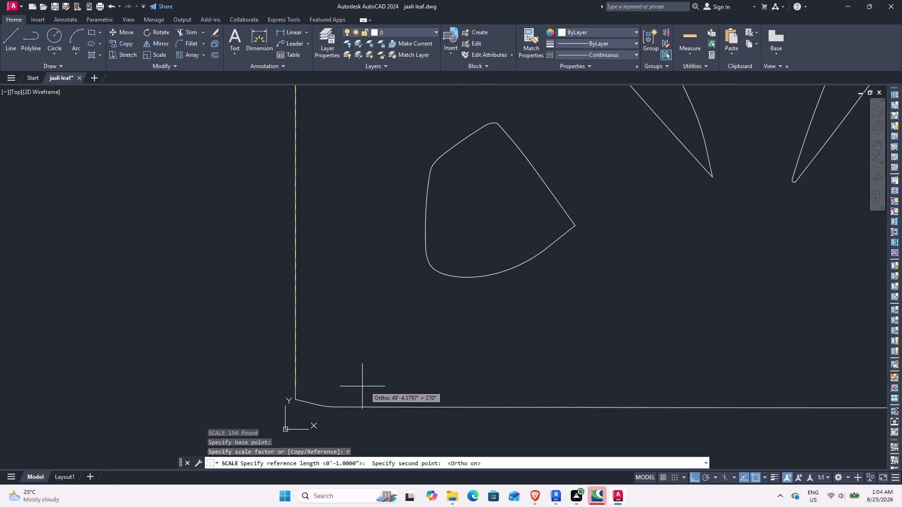
{"action": "left_click", "coordinate": [296, 398]}
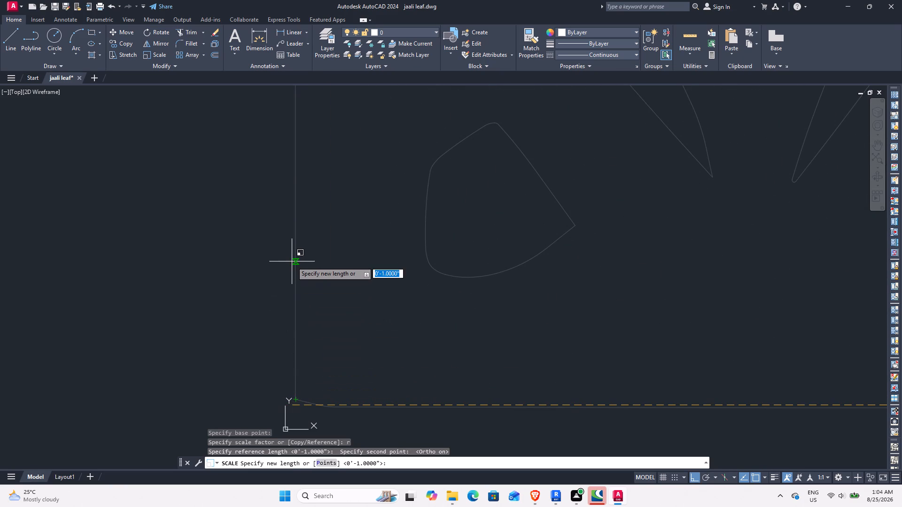
{"action": "scroll", "coordinate": [292, 246], "scroll_direction": "down", "scroll_amount": 5}
{"action": "middle_click_drag", "start_coordinate": [295, 200], "coordinate": [275, 346]}
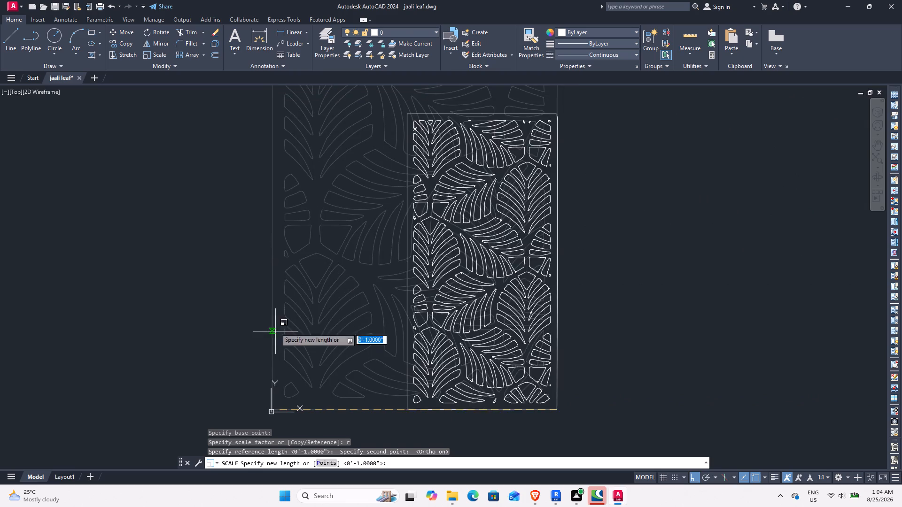
{"action": "scroll", "coordinate": [274, 262], "scroll_direction": "down", "scroll_amount": 3}
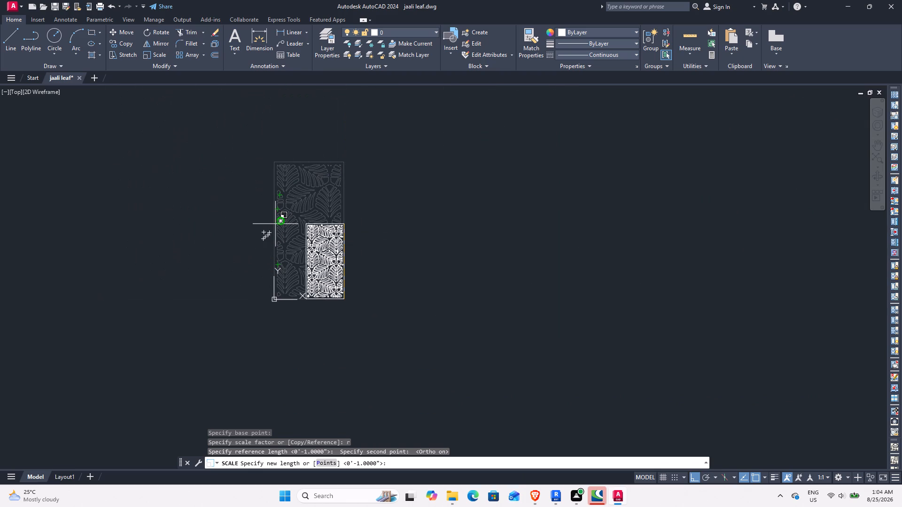
{"action": "key", "text": "6"}
{"action": "key", "text": "apostrophe"}
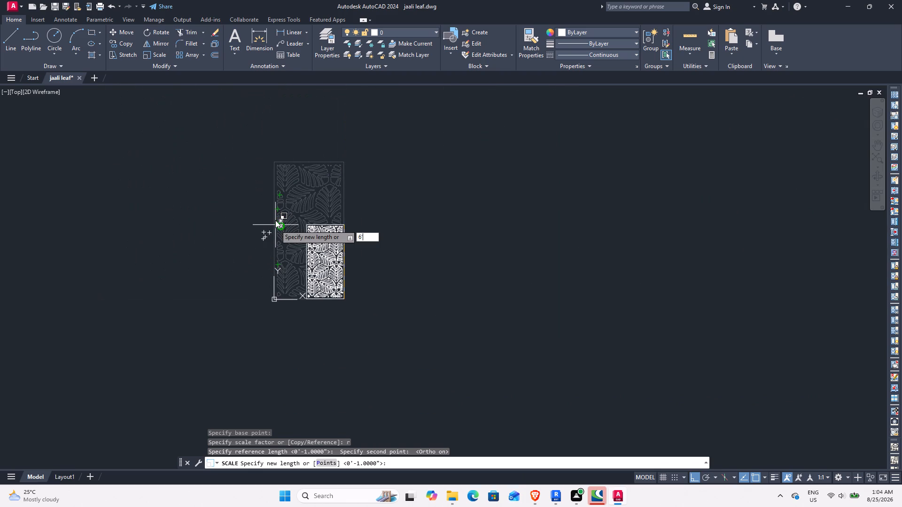
{"action": "key", "text": "3"}
{"action": "key", "text": "shift+quotedbl"}
{"action": "key", "text": "Return"}
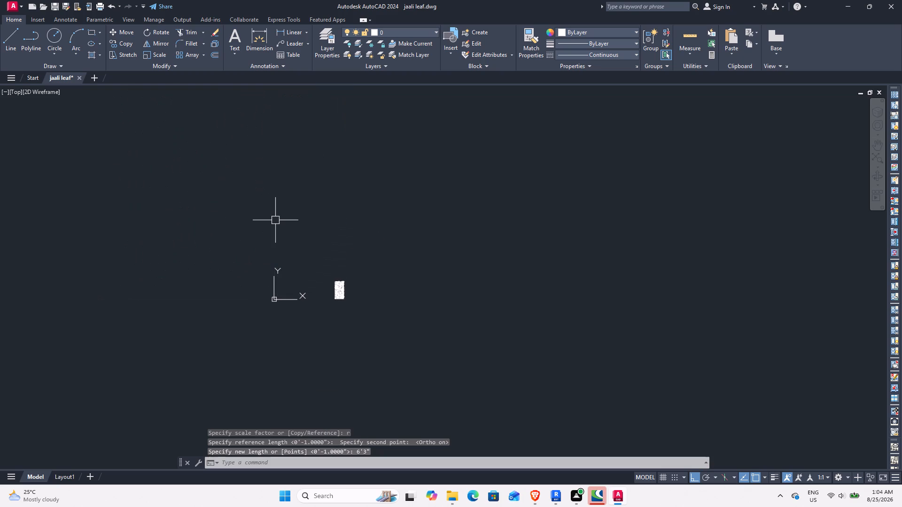
Check the scaled panel's height by previewing a dimension along its right edge, without placing it.
{"action": "scroll", "coordinate": [351, 309], "scroll_direction": "up", "scroll_amount": 6}
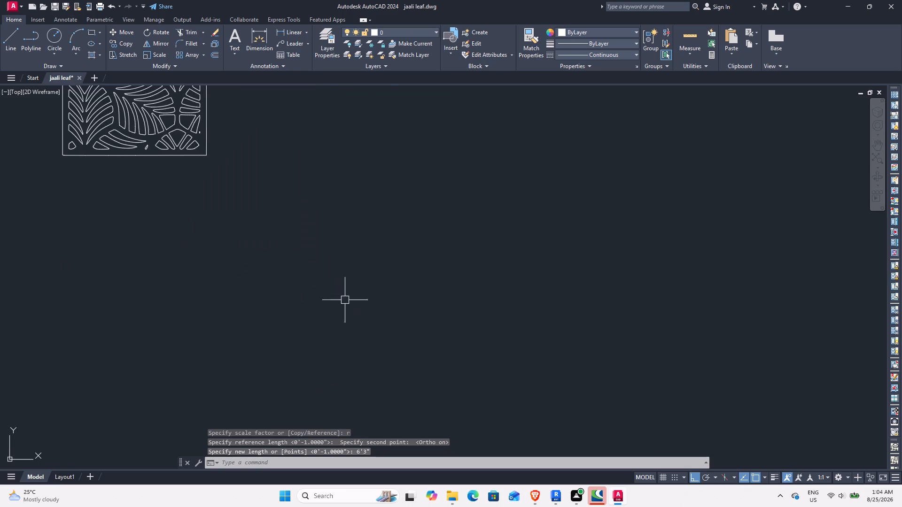
{"action": "middle_click_drag", "start_coordinate": [284, 196], "coordinate": [415, 361]}
{"action": "middle_click_drag", "start_coordinate": [379, 220], "coordinate": [405, 268]}
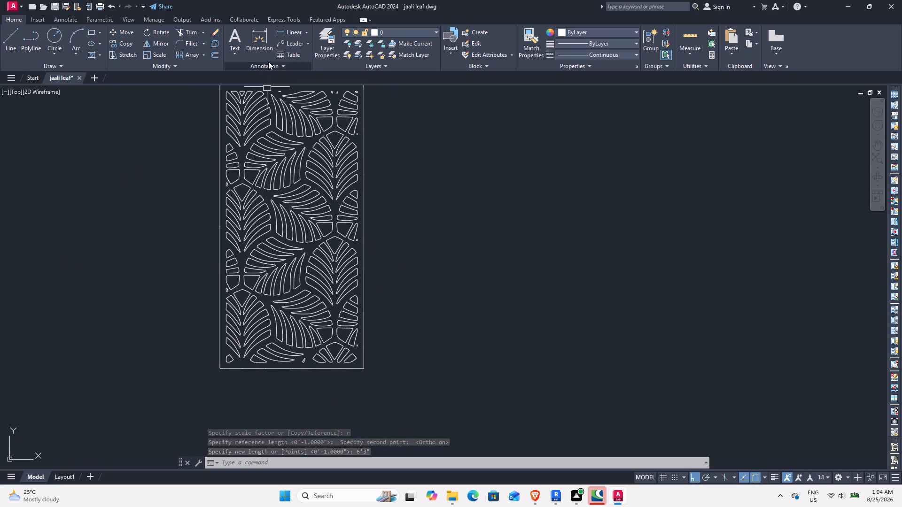
{"action": "left_click", "coordinate": [261, 46]}
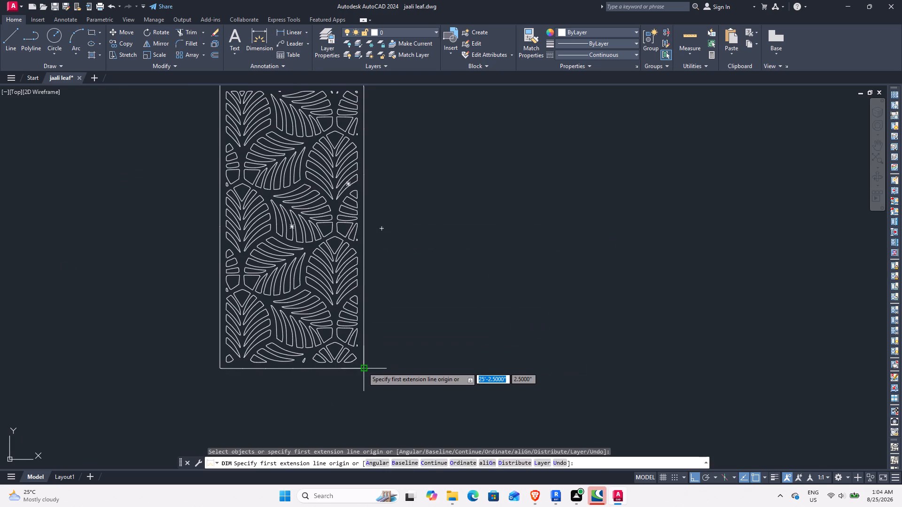
{"action": "left_click", "coordinate": [363, 367]}
{"action": "middle_click_drag", "start_coordinate": [357, 157], "coordinate": [380, 277]}
{"action": "left_click", "coordinate": [384, 205]}
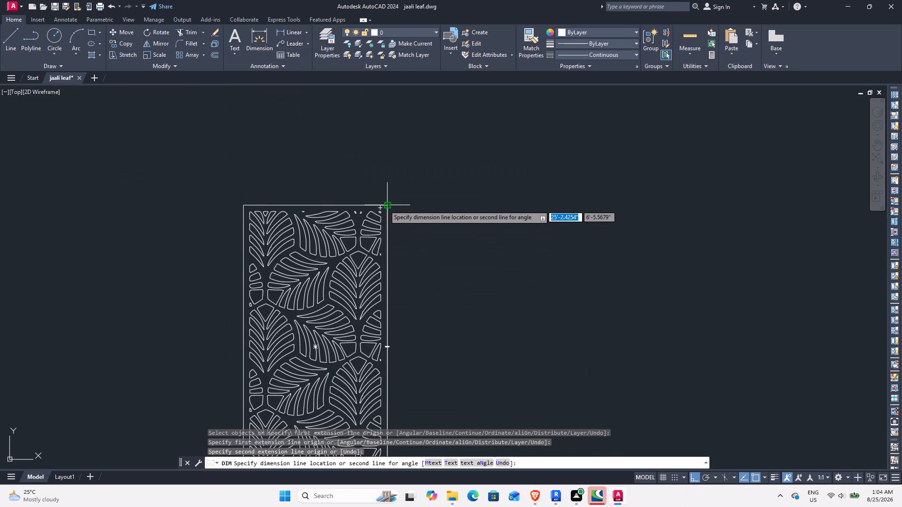
{"action": "middle_click_drag", "start_coordinate": [426, 224], "coordinate": [435, 166]}
{"action": "scroll", "coordinate": [437, 298], "scroll_direction": "up", "scroll_amount": 6}
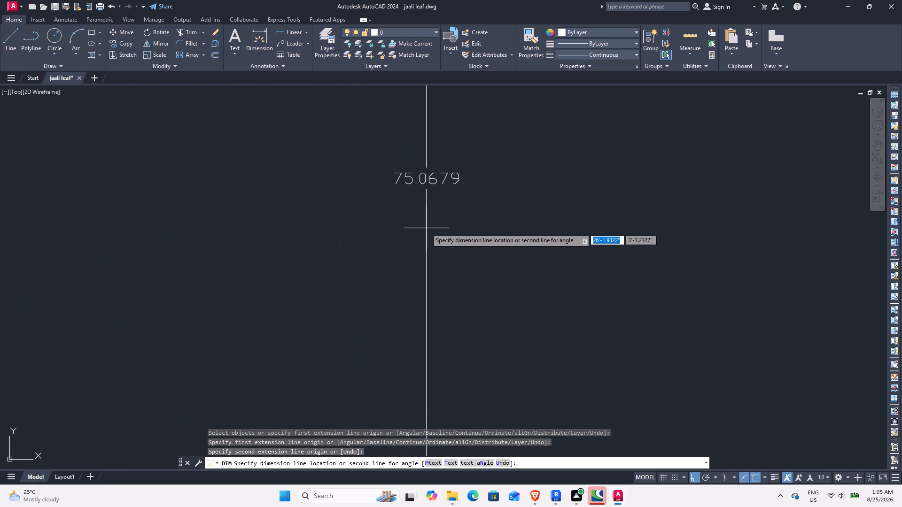
{"action": "key", "text": "Escape"}
{"action": "key", "text": "Escape"}
Set the Standard dimension style's primary linear unit format to Engineering.
{"action": "scroll", "coordinate": [319, 223], "scroll_direction": "down", "scroll_amount": 2}
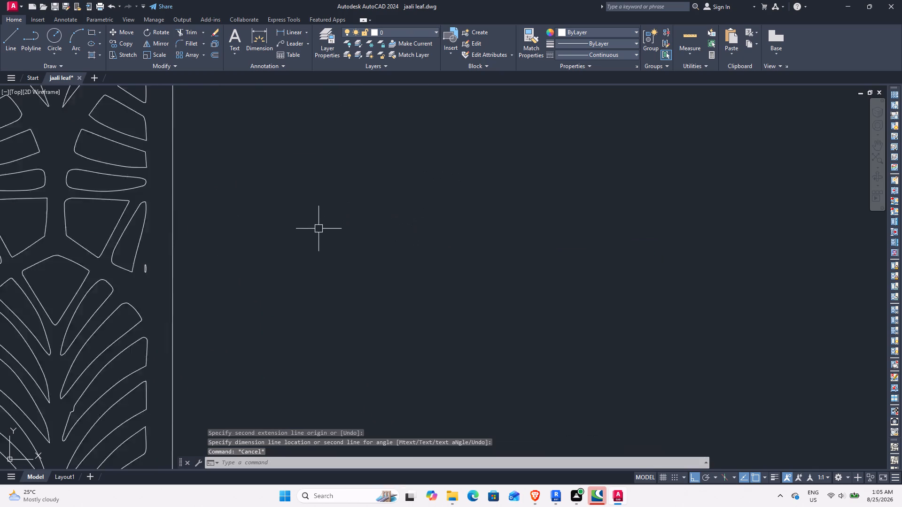
{"action": "scroll", "coordinate": [319, 229], "scroll_direction": "down", "scroll_amount": 2}
{"action": "scroll", "coordinate": [274, 238], "scroll_direction": "down", "scroll_amount": 3}
{"action": "middle_click_drag", "start_coordinate": [273, 250], "coordinate": [358, 266]}
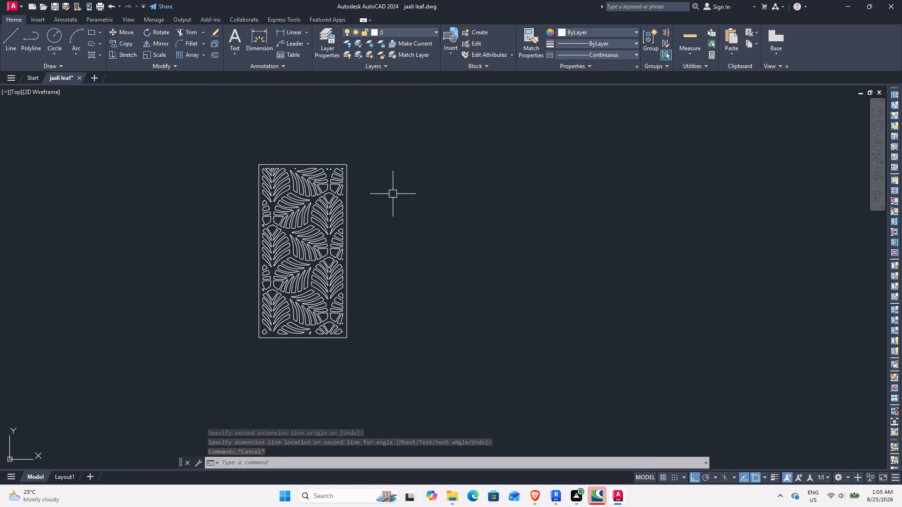
{"action": "type", "text": "d"}
{"action": "key", "text": "space"}
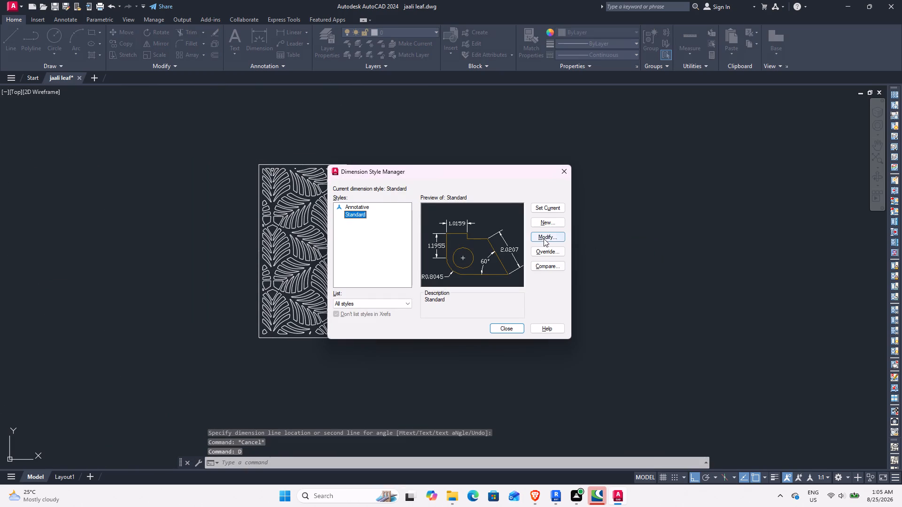
{"action": "left_click", "coordinate": [544, 238]}
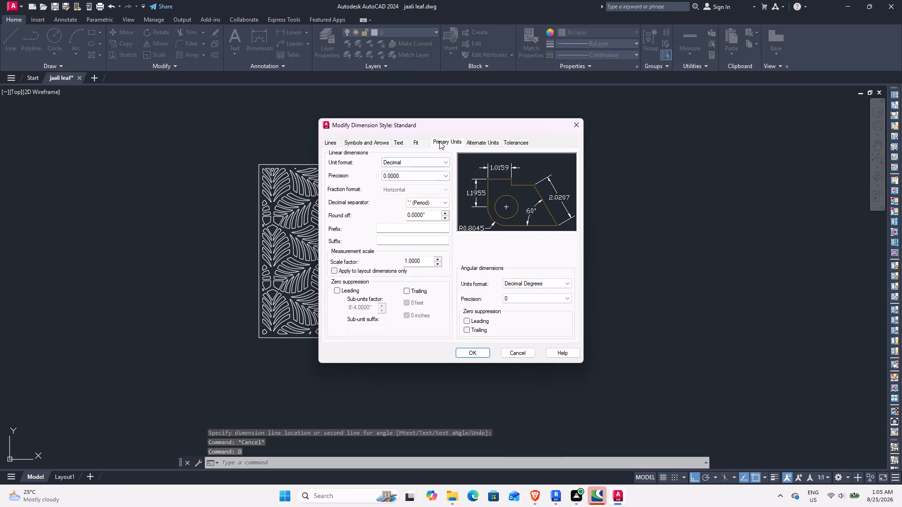
{"action": "left_click", "coordinate": [439, 141]}
{"action": "left_click", "coordinate": [419, 163]}
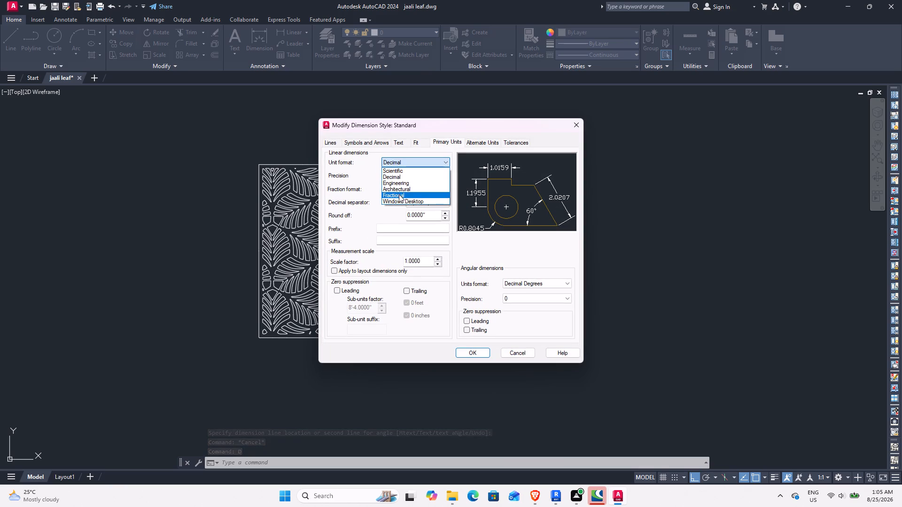
{"action": "left_click", "coordinate": [401, 183]}
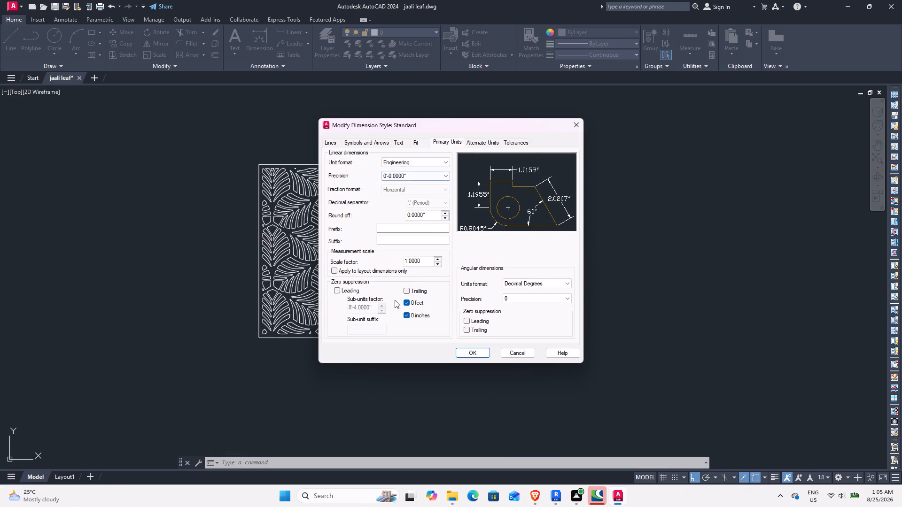
{"action": "left_click", "coordinate": [472, 354]}
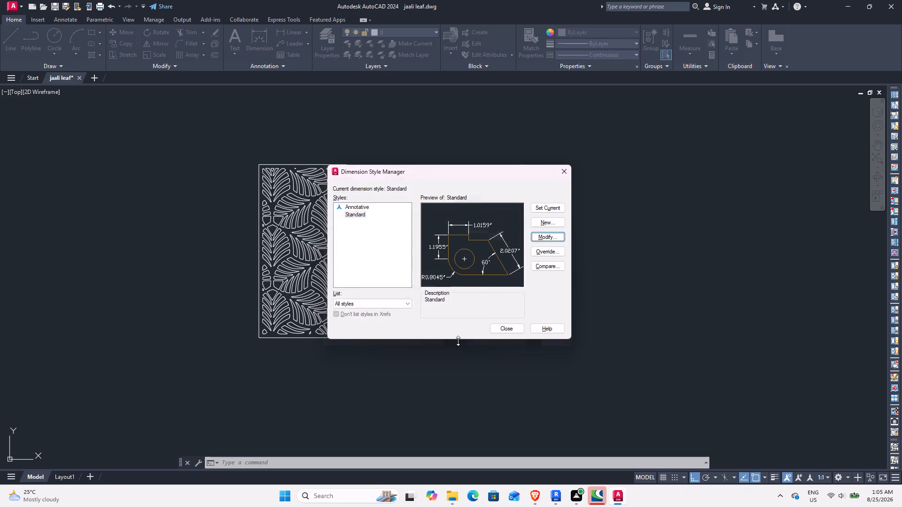
Set the Standard dimension style's text height to 5 inches and close the Dimension Style Manager.
{"action": "left_click", "coordinate": [544, 237]}
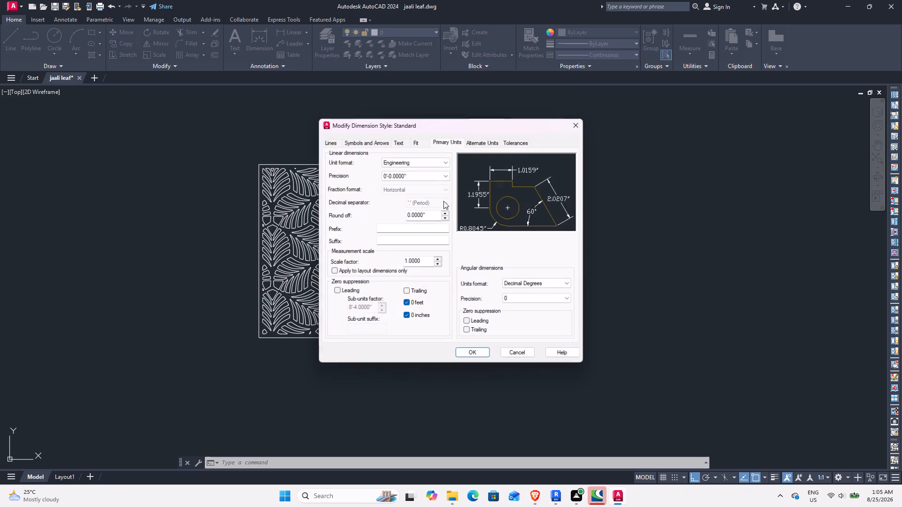
{"action": "left_click", "coordinate": [406, 144]}
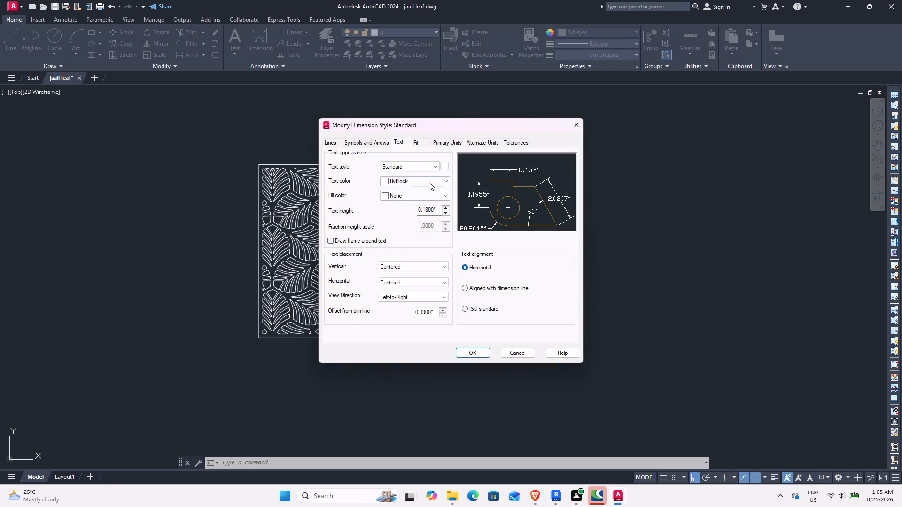
{"action": "left_click", "coordinate": [439, 211]}
{"action": "left_click_drag", "start_coordinate": [439, 211], "coordinate": [409, 205]}
{"action": "key", "text": "5"}
{"action": "key", "text": "Return"}
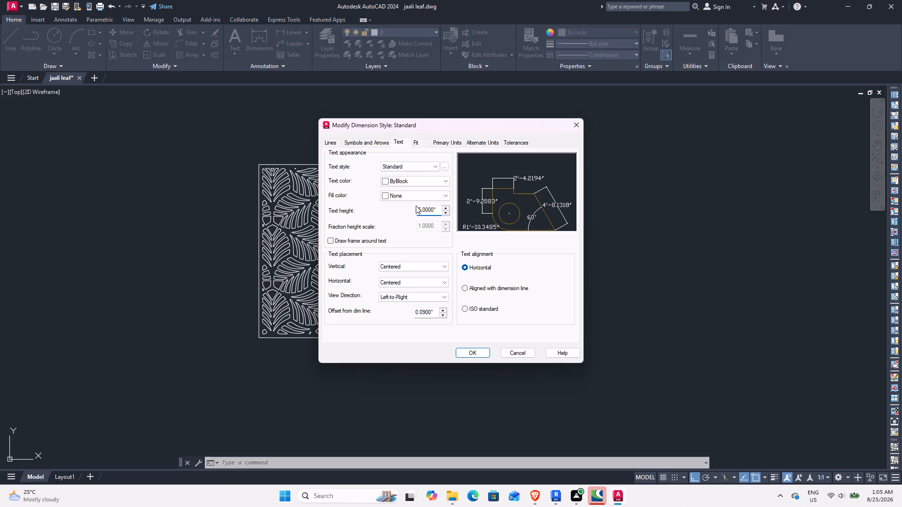
{"action": "left_click", "coordinate": [477, 355]}
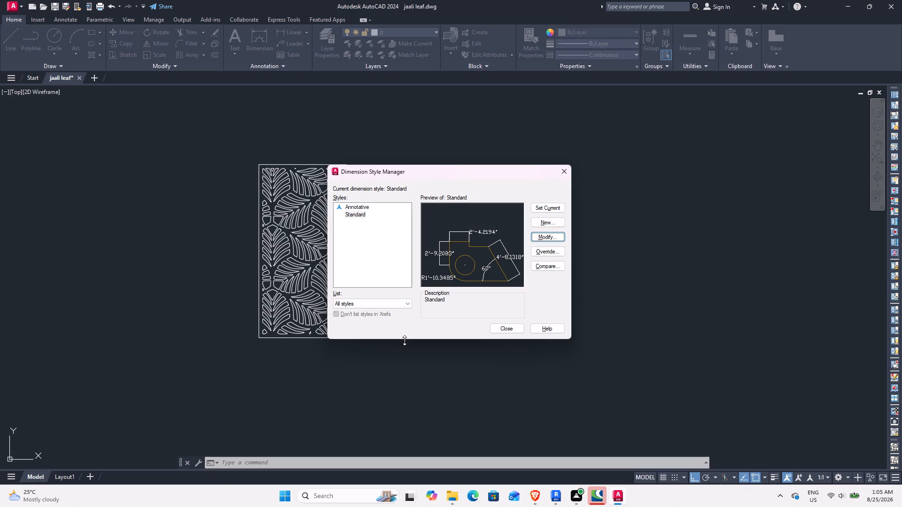
{"action": "left_click", "coordinate": [504, 326]}
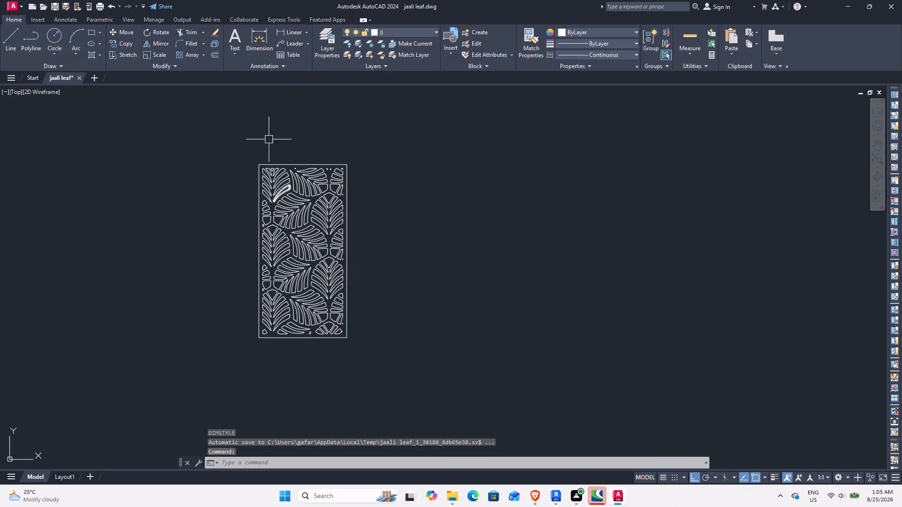
Recheck the panel's height by previewing a dimension between the two ends of its right edge, without placing it.
{"action": "left_click", "coordinate": [264, 41]}
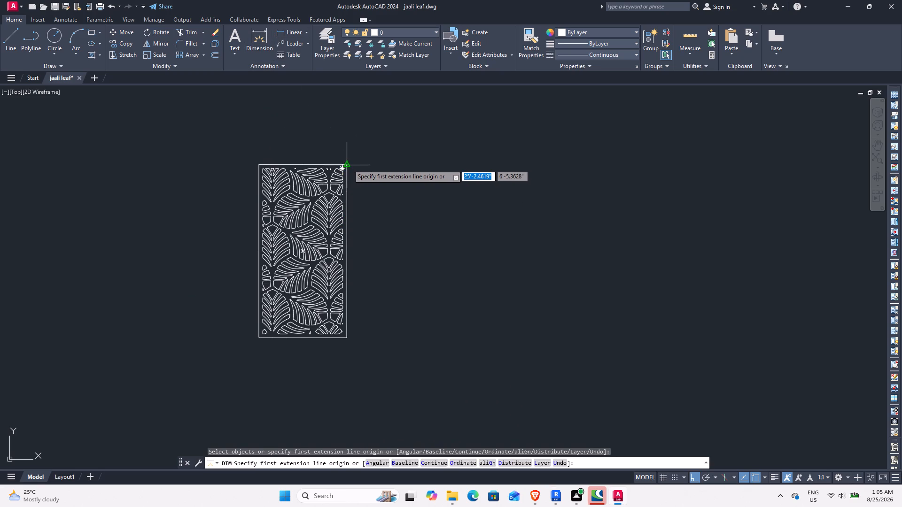
{"action": "left_click", "coordinate": [348, 164]}
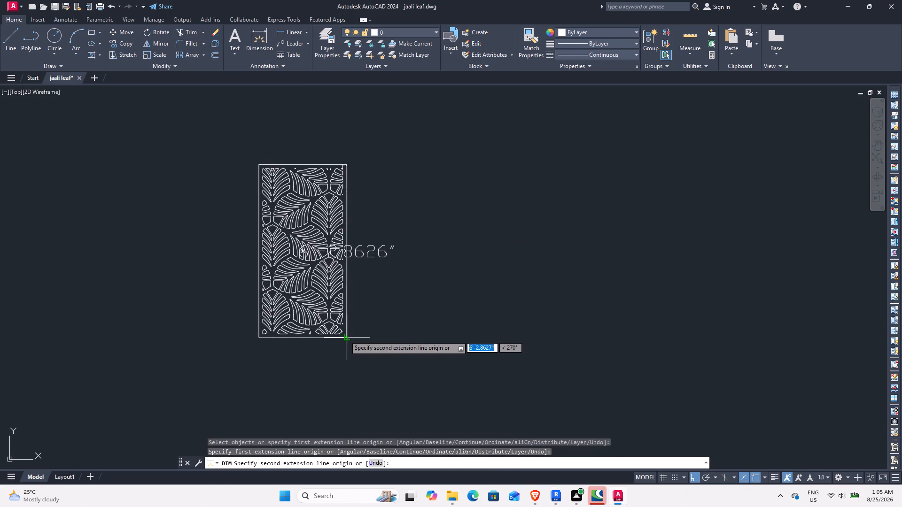
{"action": "left_click", "coordinate": [345, 336]}
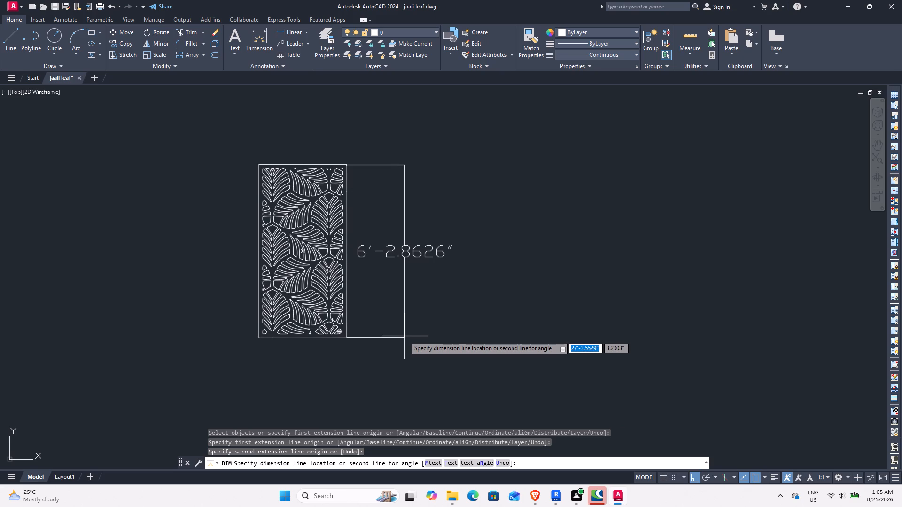
{"action": "key", "text": "Escape"}
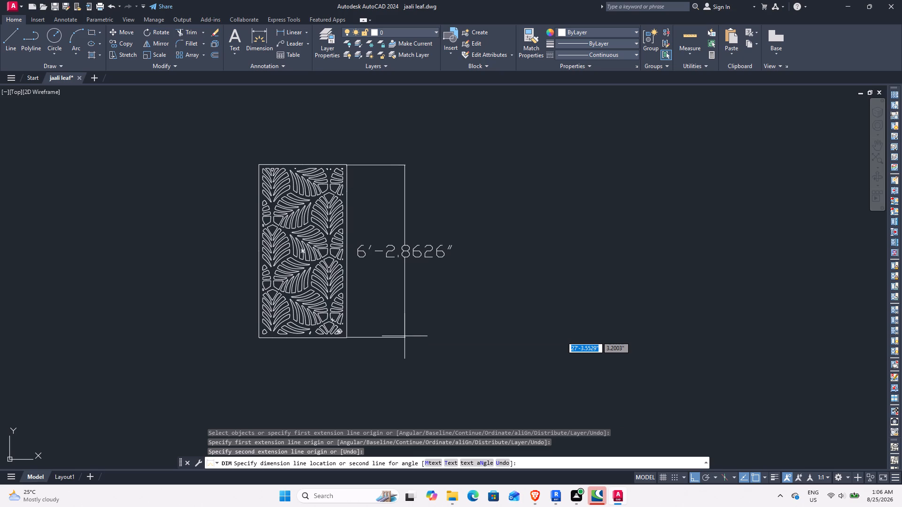
{"action": "key", "text": "Escape"}
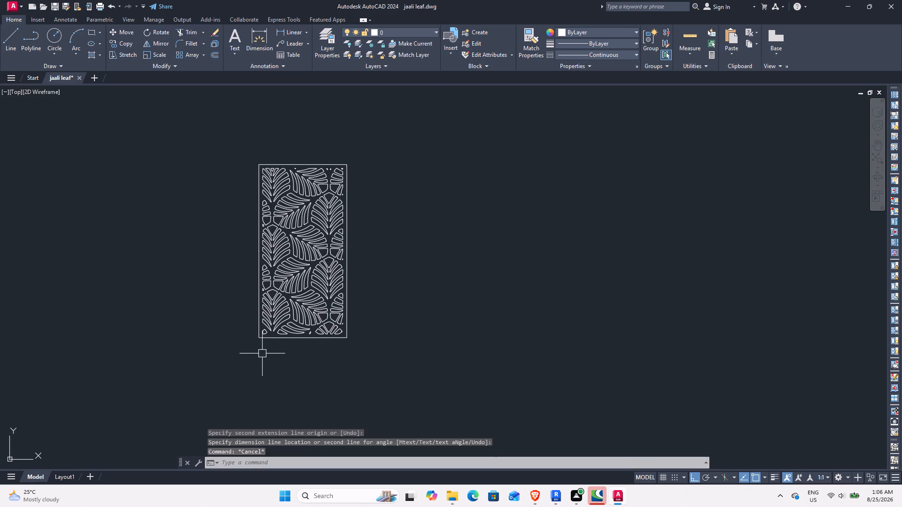
Check the panel's width by previewing a dimension along its bottom edge, without placing it.
{"action": "scroll", "coordinate": [255, 348], "scroll_direction": "up", "scroll_amount": 2}
{"action": "middle_click_drag", "start_coordinate": [318, 353], "coordinate": [306, 371]}
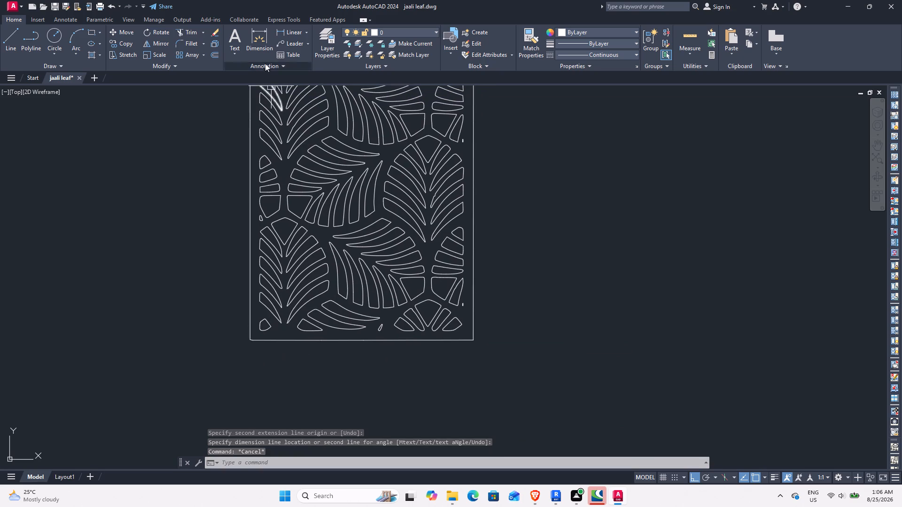
{"action": "left_click", "coordinate": [263, 40]}
{"action": "left_click", "coordinate": [250, 341]}
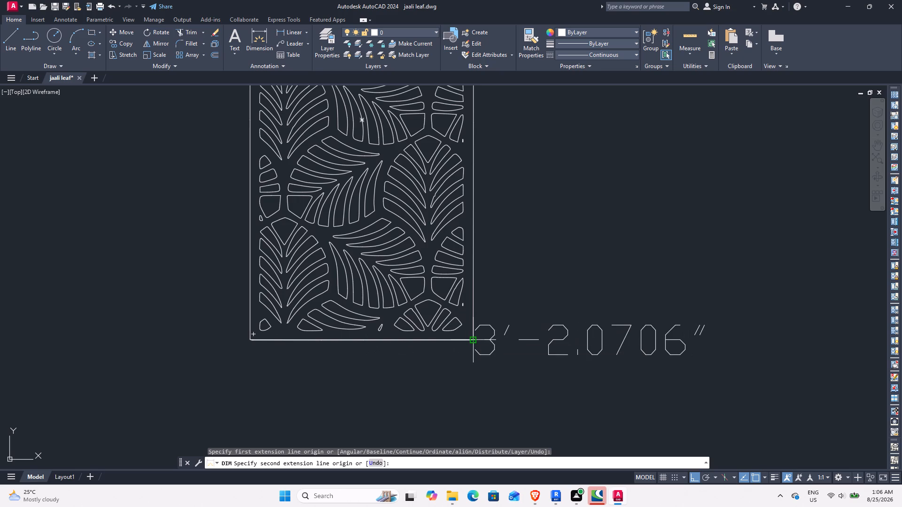
{"action": "key", "text": "Escape"}
{"action": "key", "text": "Escape"}
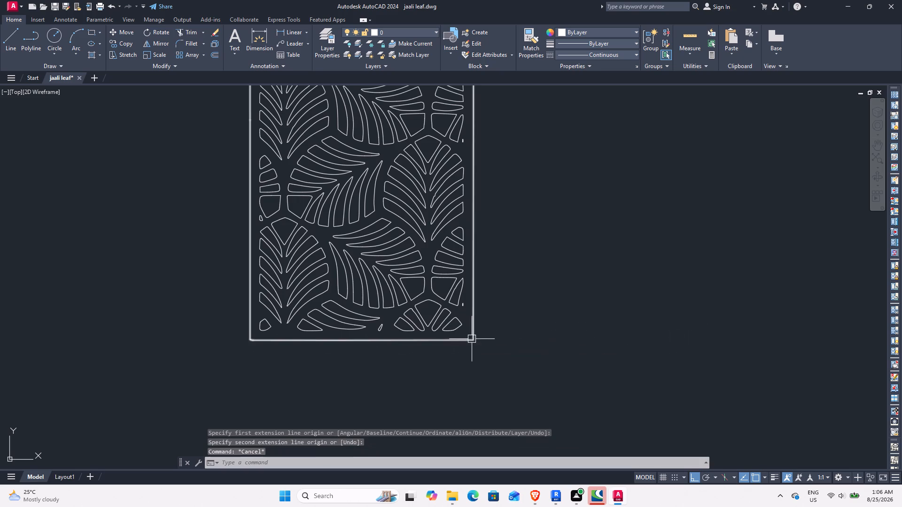
Scale the whole jaali panel from its bottom-right corner, using its bottom edge as the reference length and 2'3" as the new length.
{"action": "middle_click_drag", "start_coordinate": [505, 243], "coordinate": [489, 316]}
{"action": "scroll", "coordinate": [485, 313], "scroll_direction": "down", "scroll_amount": 2}
{"action": "middle_click_drag", "start_coordinate": [487, 277], "coordinate": [479, 305]}
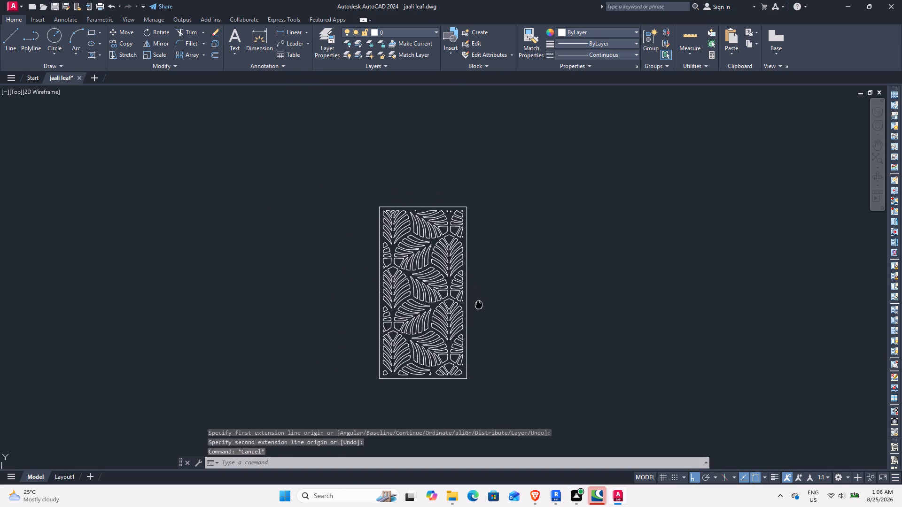
{"action": "middle_click_drag", "start_coordinate": [479, 305], "coordinate": [476, 304]}
{"action": "middle_click_drag", "start_coordinate": [460, 285], "coordinate": [442, 258]}
{"action": "left_click", "coordinate": [317, 156]}
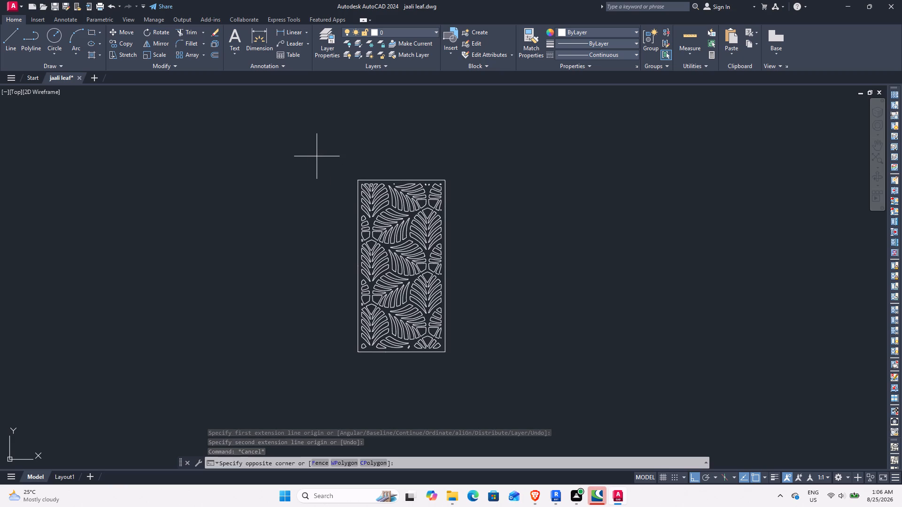
{"action": "left_click", "coordinate": [488, 370]}
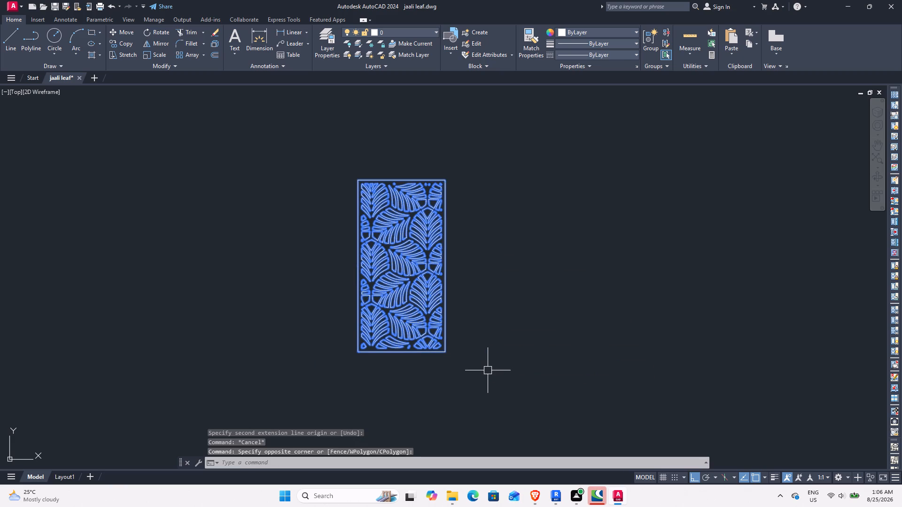
{"action": "type", "text": "sc"}
{"action": "key", "text": "space"}
{"action": "left_click", "coordinate": [446, 352]}
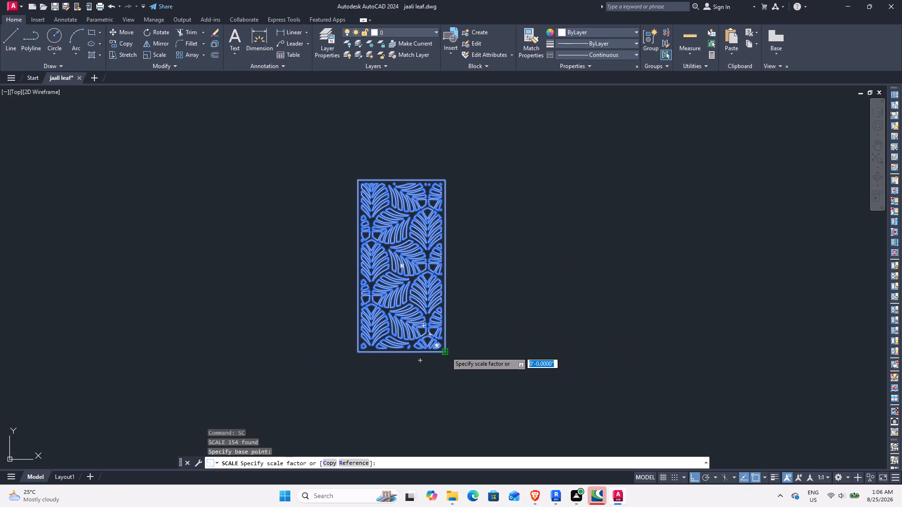
{"action": "type", "text": "r"}
{"action": "key", "text": "space"}
{"action": "left_click", "coordinate": [446, 352]}
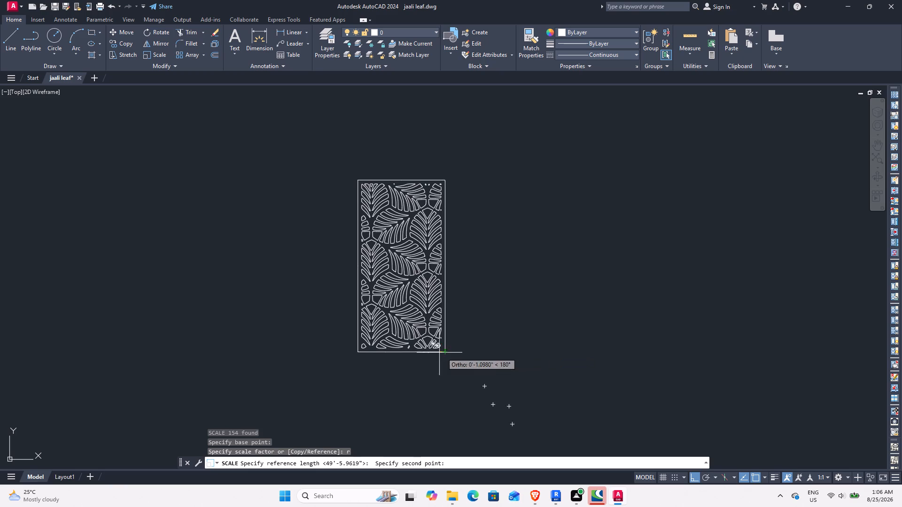
{"action": "left_click", "coordinate": [358, 353]}
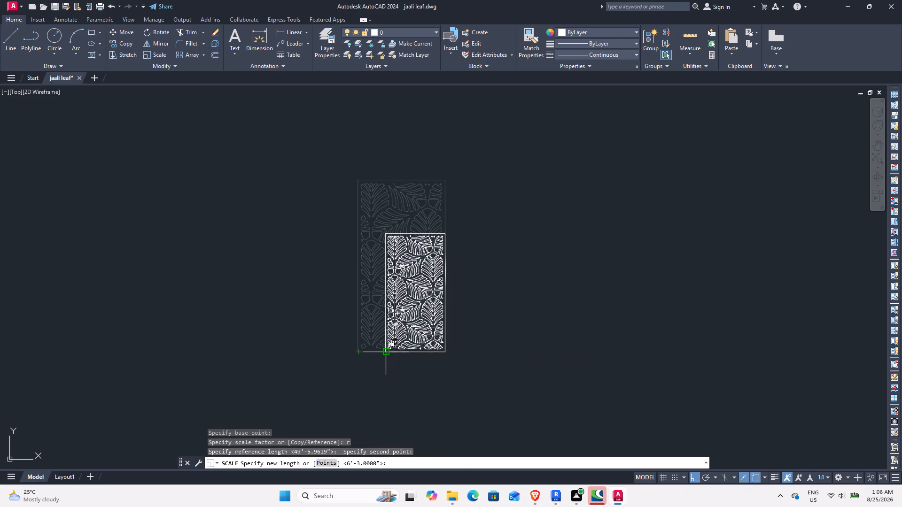
{"action": "type", "text": "2'"}
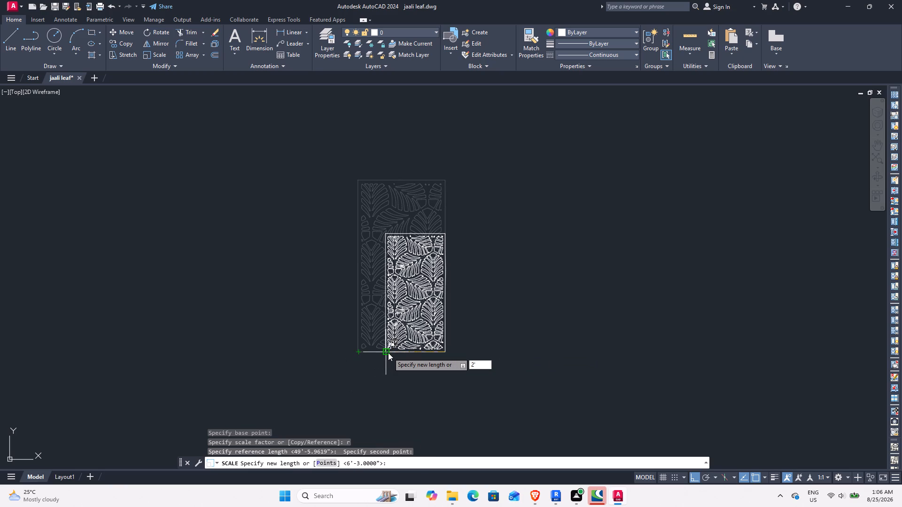
{"action": "type", "text": "3\""}
{"action": "key", "text": "Return"}
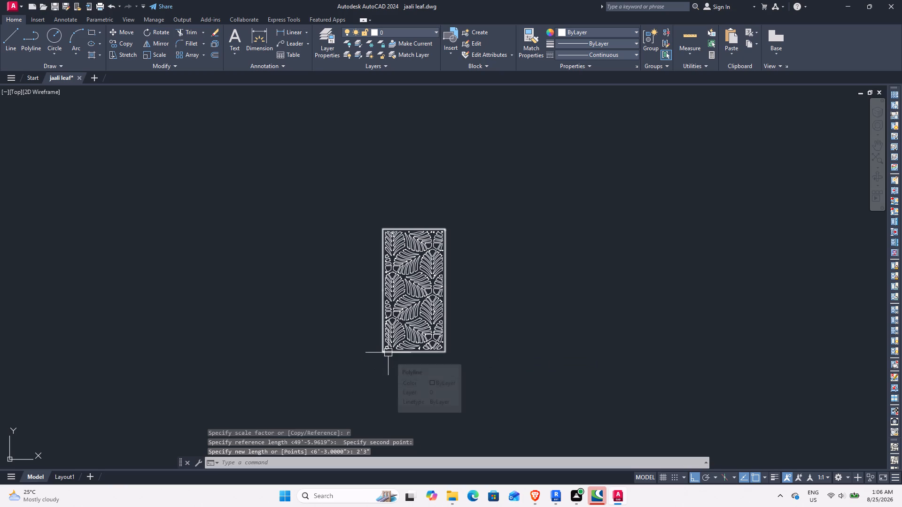
{"action": "key", "text": "Escape"}
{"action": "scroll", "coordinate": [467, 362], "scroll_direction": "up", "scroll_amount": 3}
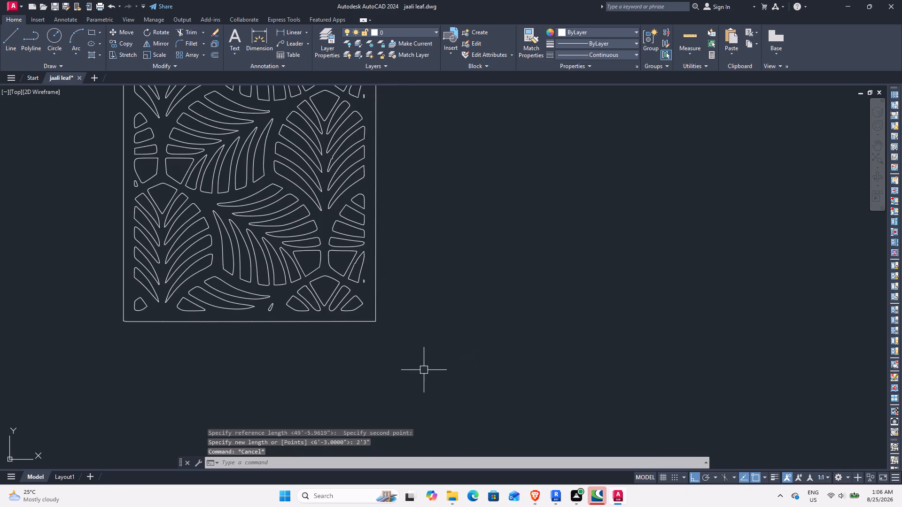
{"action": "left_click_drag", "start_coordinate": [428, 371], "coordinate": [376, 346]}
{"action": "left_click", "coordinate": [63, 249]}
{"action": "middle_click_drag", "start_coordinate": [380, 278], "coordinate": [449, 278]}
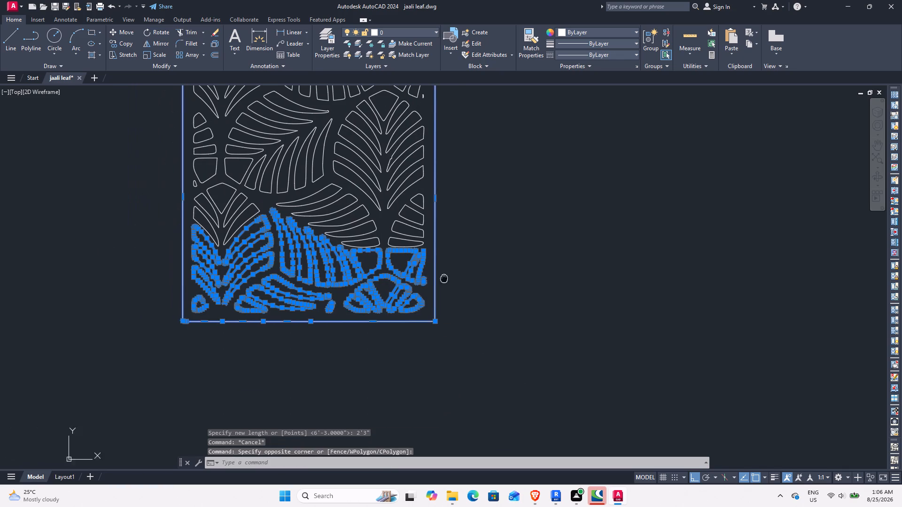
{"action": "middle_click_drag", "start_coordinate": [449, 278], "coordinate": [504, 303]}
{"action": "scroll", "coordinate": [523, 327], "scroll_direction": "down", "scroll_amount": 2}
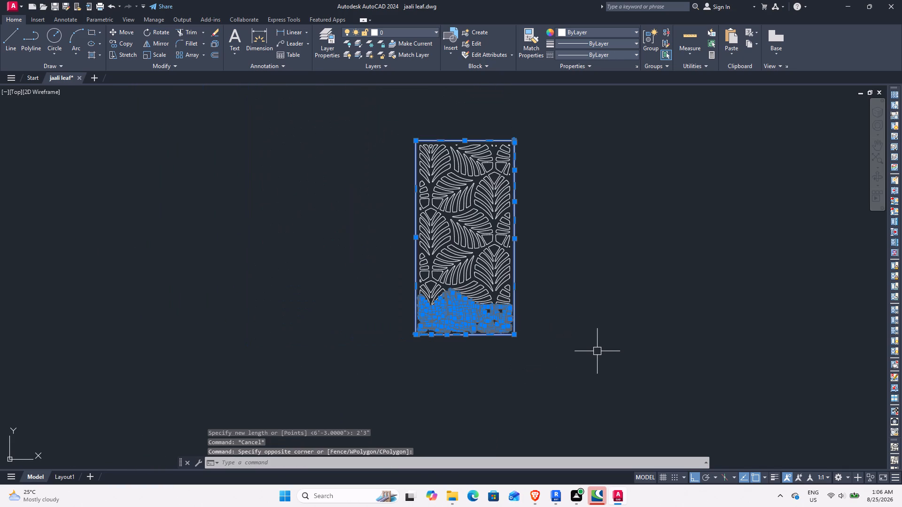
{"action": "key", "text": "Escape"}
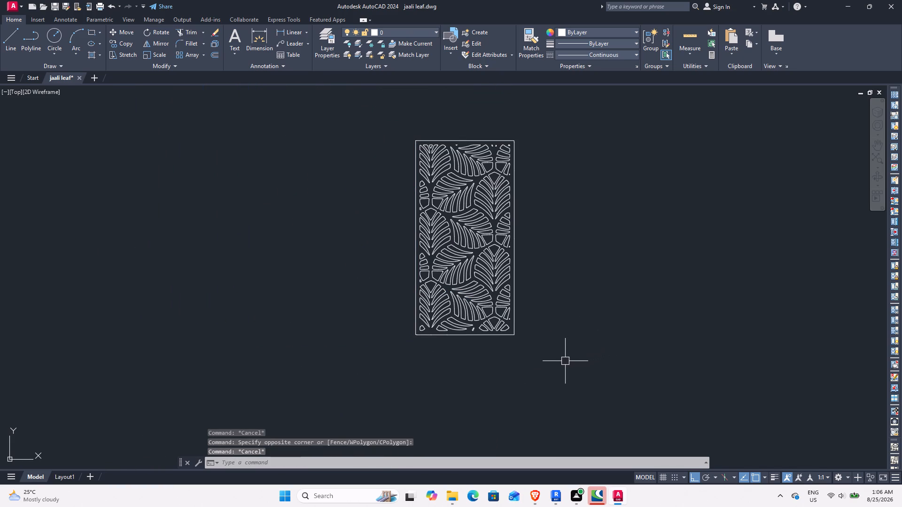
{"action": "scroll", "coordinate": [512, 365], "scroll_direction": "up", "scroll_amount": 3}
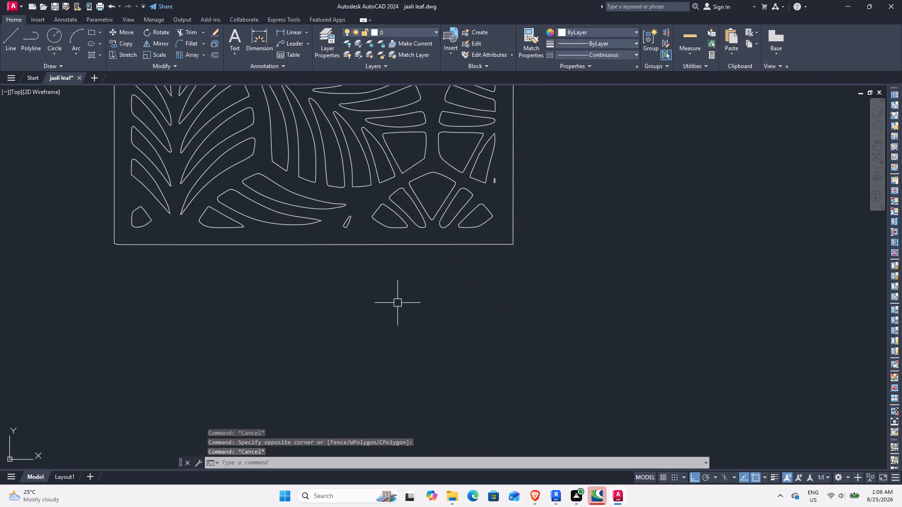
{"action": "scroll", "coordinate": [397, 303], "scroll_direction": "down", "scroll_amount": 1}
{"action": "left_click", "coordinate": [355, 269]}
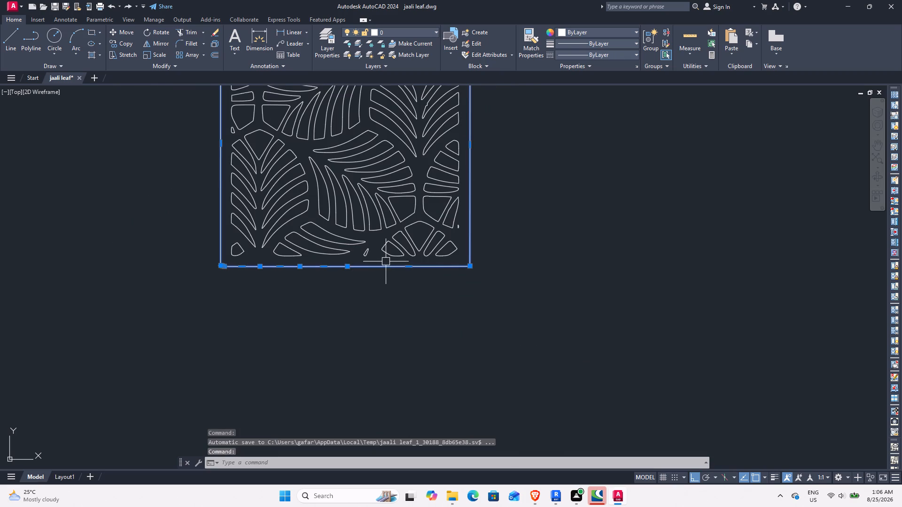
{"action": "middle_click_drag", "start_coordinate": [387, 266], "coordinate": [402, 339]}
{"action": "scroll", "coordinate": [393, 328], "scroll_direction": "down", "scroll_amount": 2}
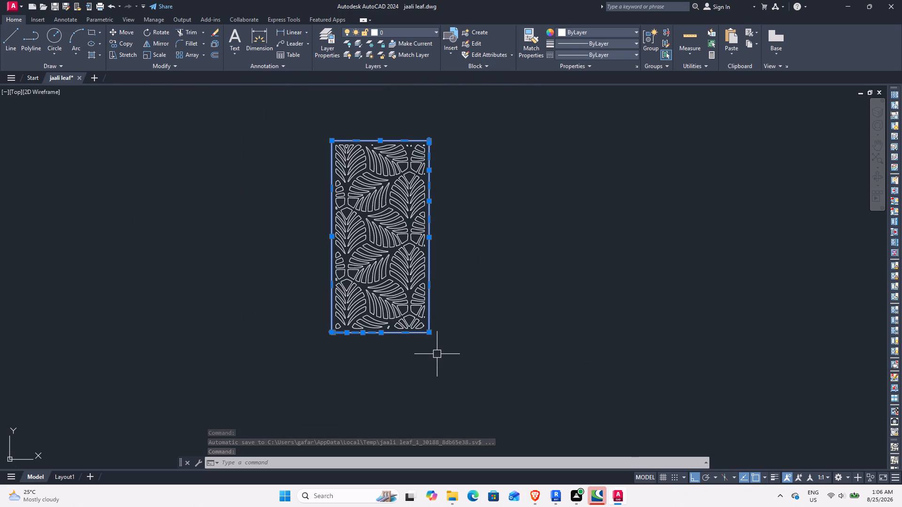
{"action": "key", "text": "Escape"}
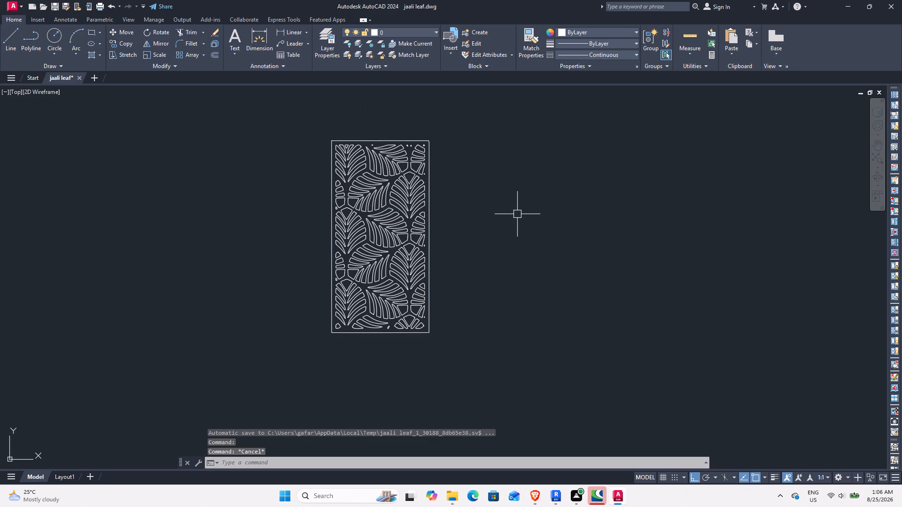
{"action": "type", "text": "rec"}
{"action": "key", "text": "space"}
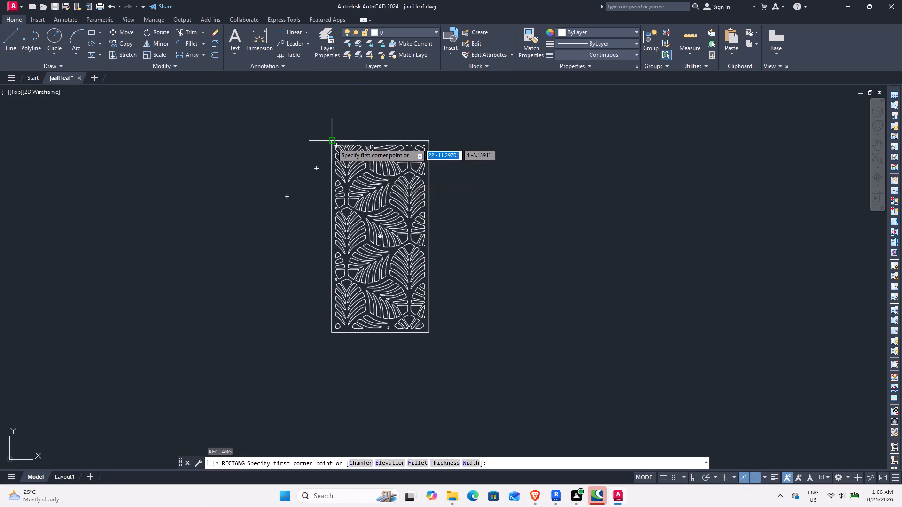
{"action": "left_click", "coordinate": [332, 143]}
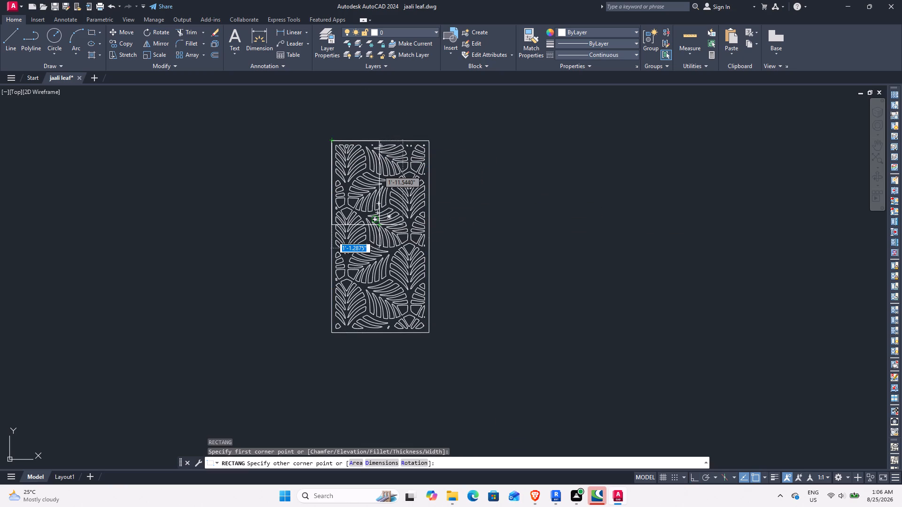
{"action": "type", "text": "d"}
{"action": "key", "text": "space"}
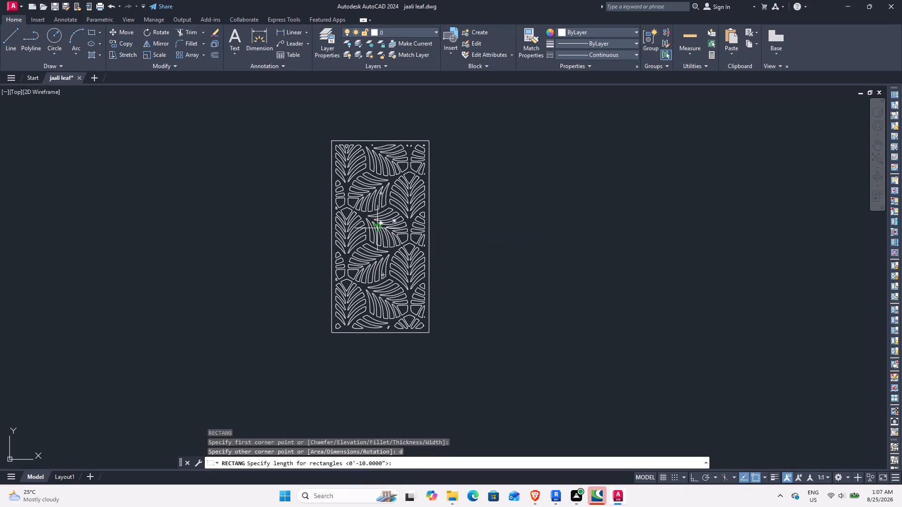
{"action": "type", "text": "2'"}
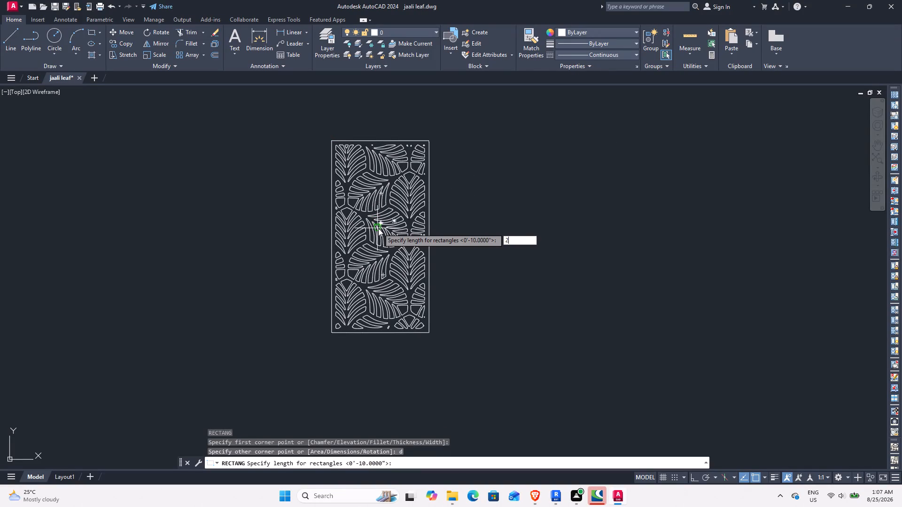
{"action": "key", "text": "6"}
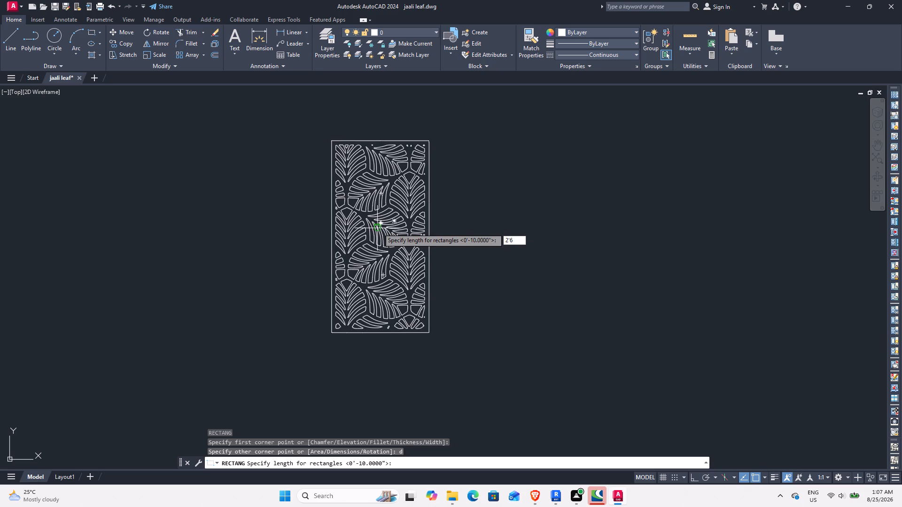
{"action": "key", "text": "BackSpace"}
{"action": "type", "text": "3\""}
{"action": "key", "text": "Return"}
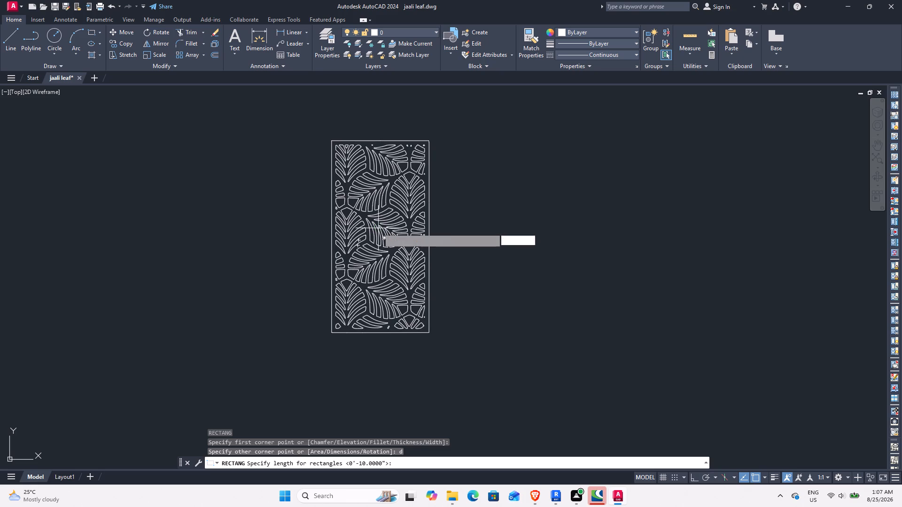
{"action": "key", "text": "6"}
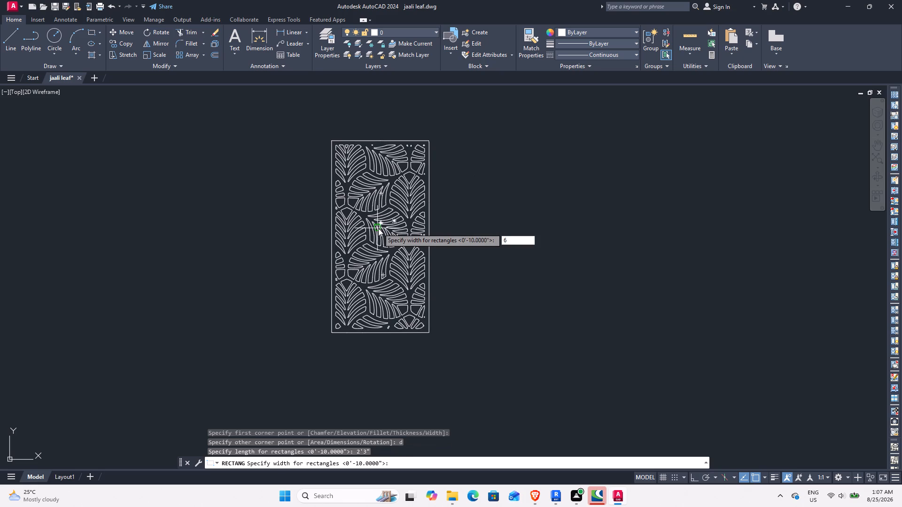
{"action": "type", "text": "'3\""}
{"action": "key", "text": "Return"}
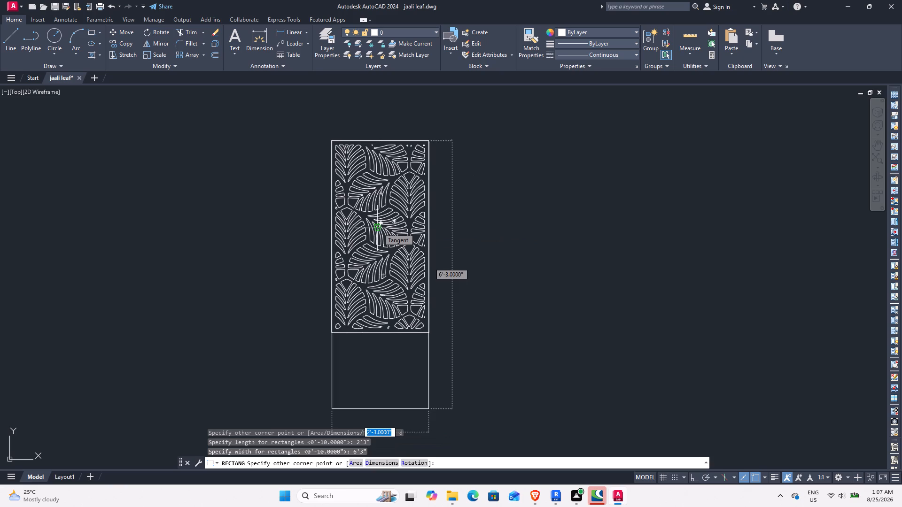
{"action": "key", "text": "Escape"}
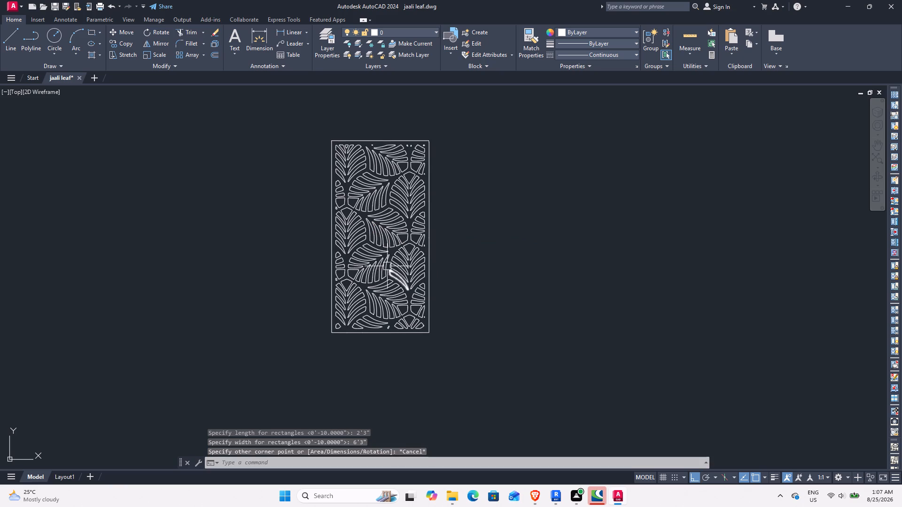
Draw a rectangle 2'3" long by 6'3" wide downward from the top-left corner of the jaali panel's border.
{"action": "type", "text": "rec"}
{"action": "key", "text": "space"}
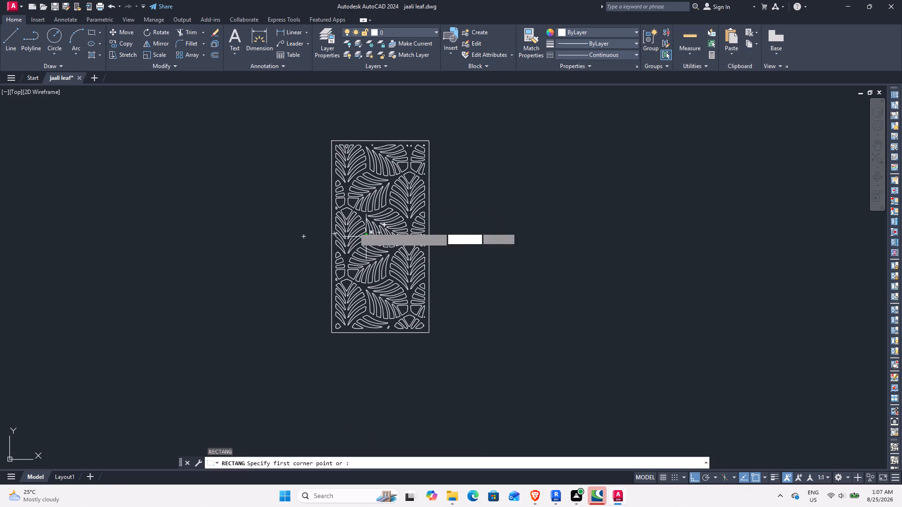
{"action": "left_click", "coordinate": [330, 141]}
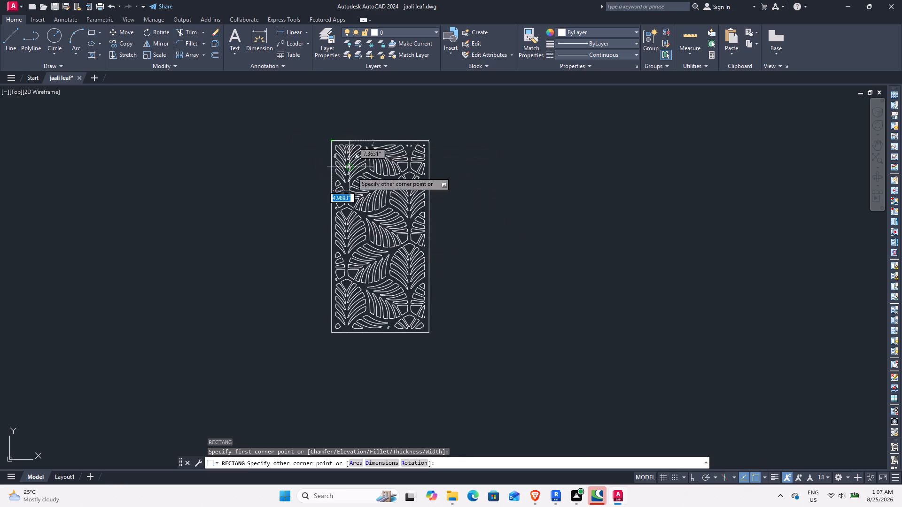
{"action": "type", "text": "d"}
{"action": "key", "text": "space"}
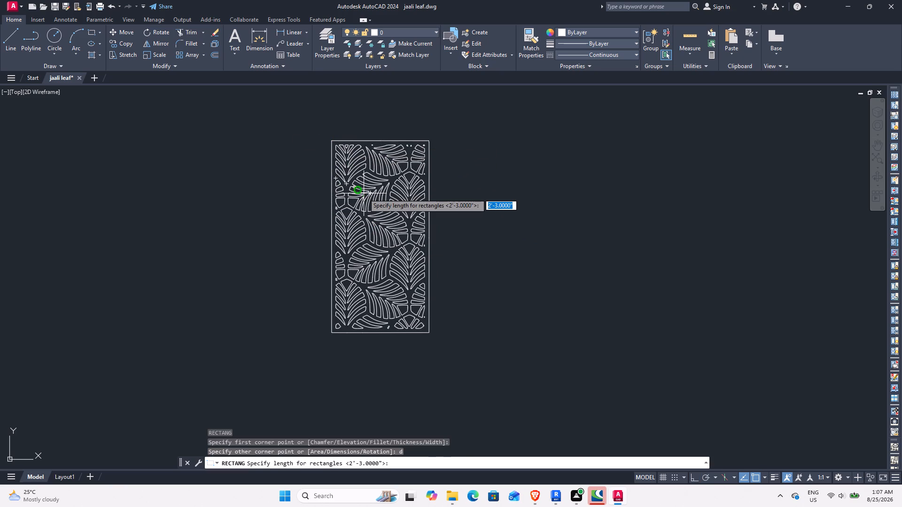
{"action": "key", "text": "2"}
{"action": "type", "text": "'3\""}
{"action": "key", "text": "Return"}
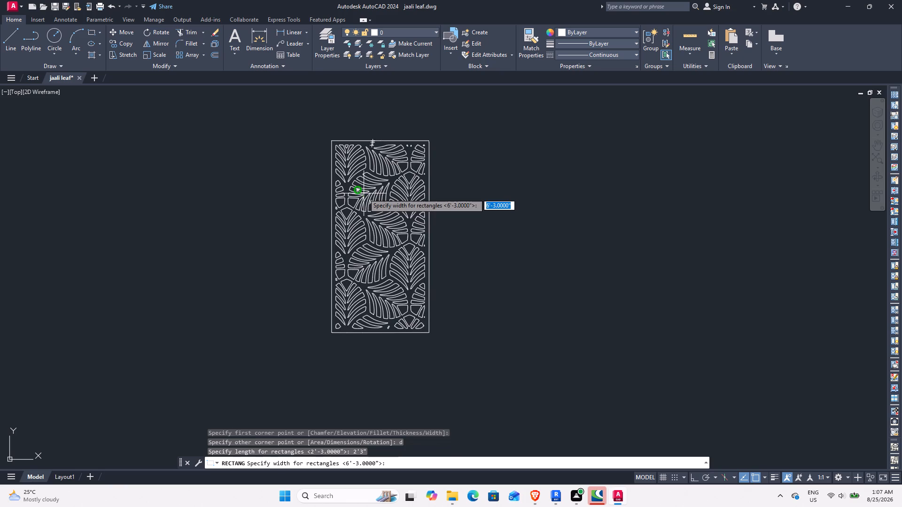
{"action": "type", "text": "6'"}
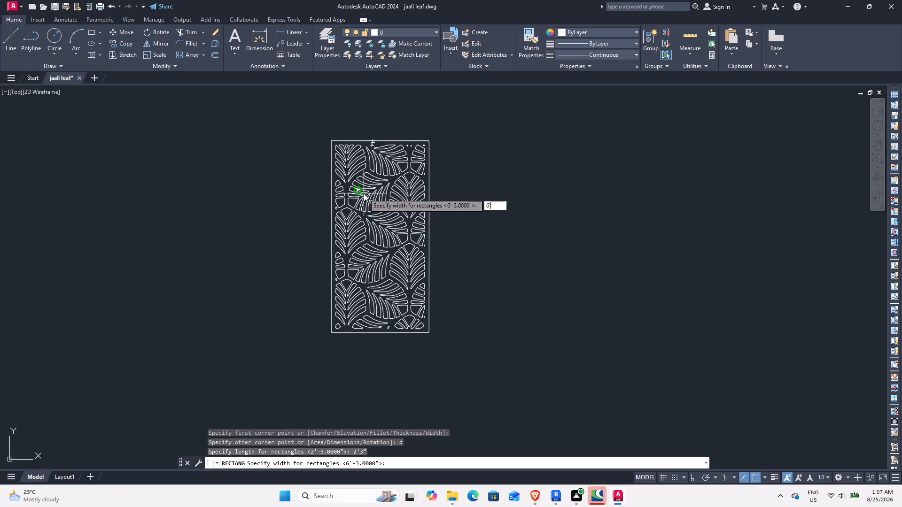
{"action": "type", "text": "3\""}
{"action": "key", "text": "Return"}
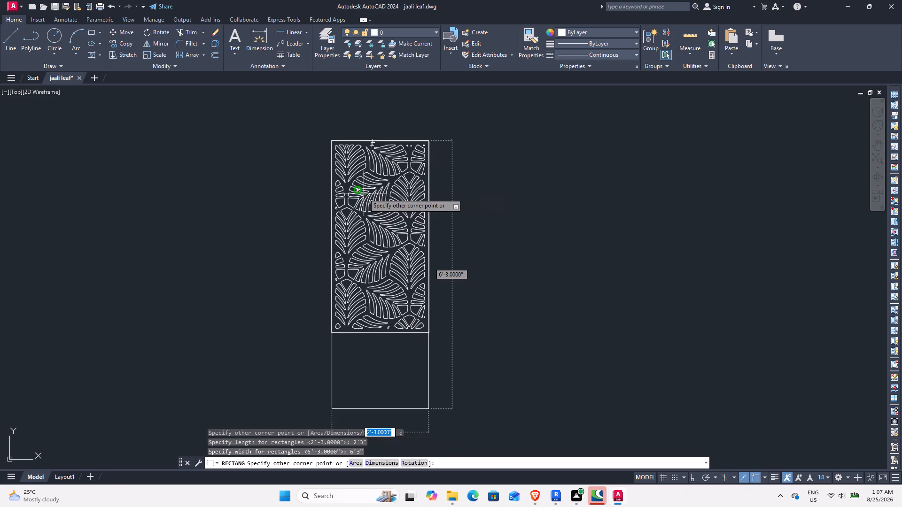
{"action": "key", "text": "space"}
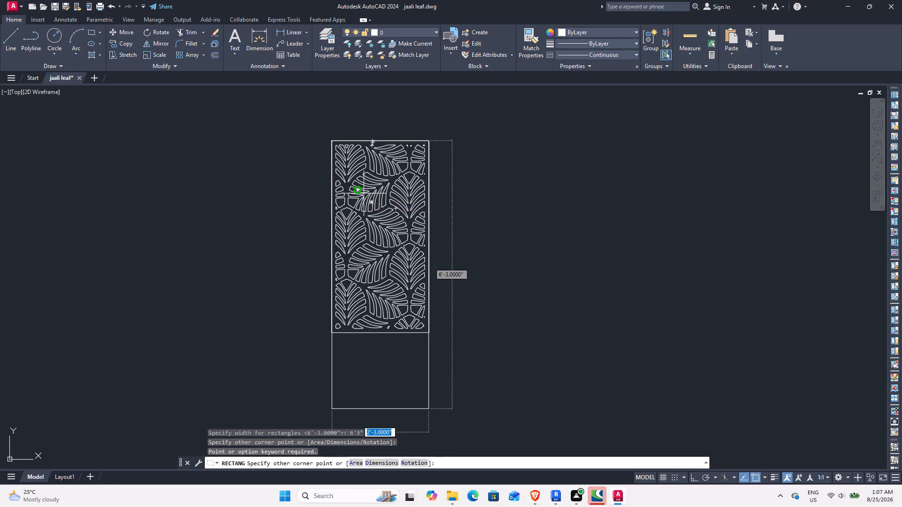
{"action": "left_click", "coordinate": [501, 392]}
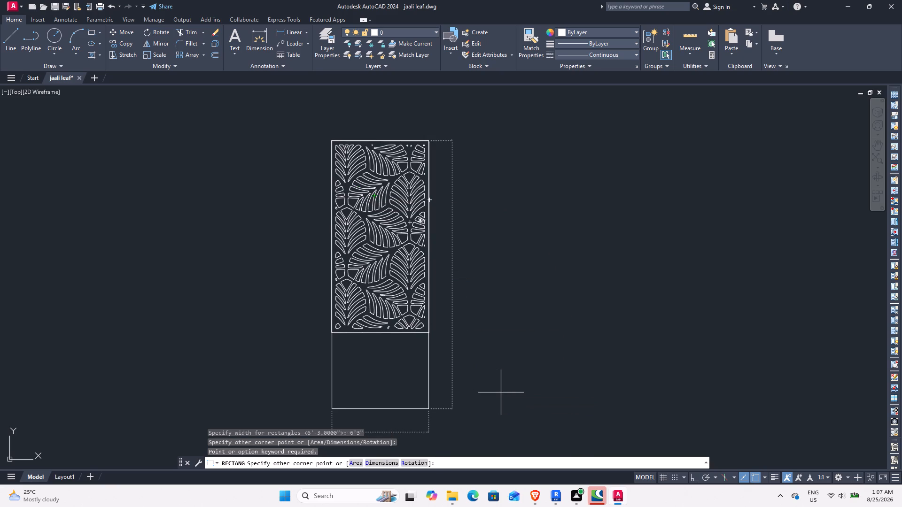
{"action": "key", "text": "Escape"}
Erase the old, shorter border around the leaf pattern, keeping the new 2'3" by 6'3" rectangle.
{"action": "scroll", "coordinate": [413, 350], "scroll_direction": "up", "scroll_amount": 3}
{"action": "scroll", "coordinate": [382, 326], "scroll_direction": "down", "scroll_amount": 2}
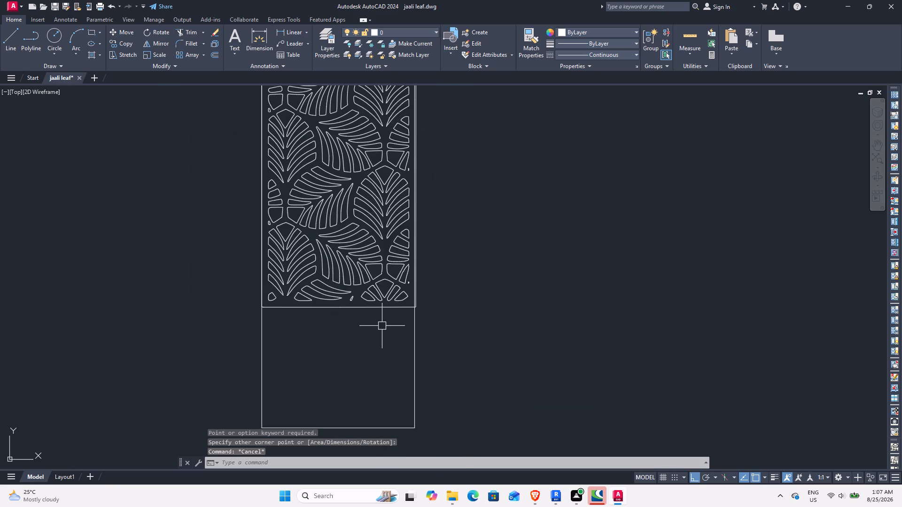
{"action": "middle_click_drag", "start_coordinate": [308, 320], "coordinate": [375, 349]}
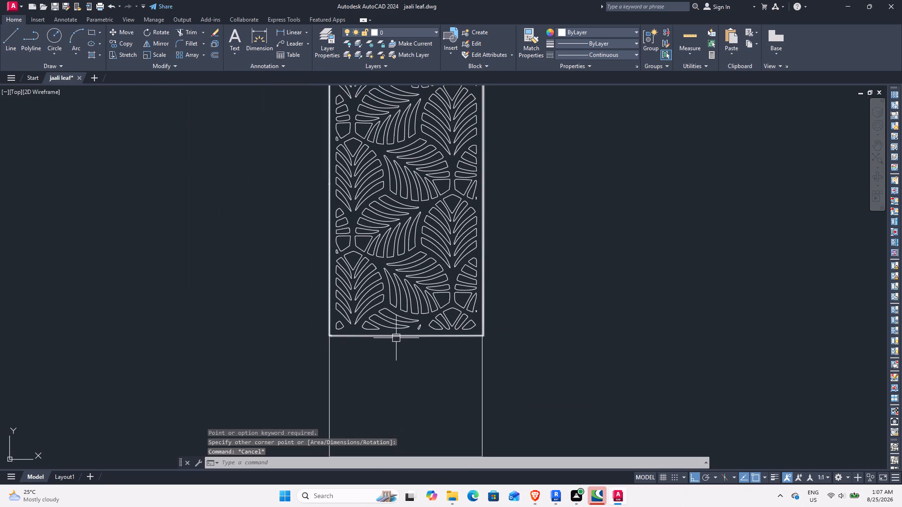
{"action": "left_click", "coordinate": [396, 338]}
{"action": "scroll", "coordinate": [460, 257], "scroll_direction": "down", "scroll_amount": 2}
{"action": "scroll", "coordinate": [457, 188], "scroll_direction": "up", "scroll_amount": 3}
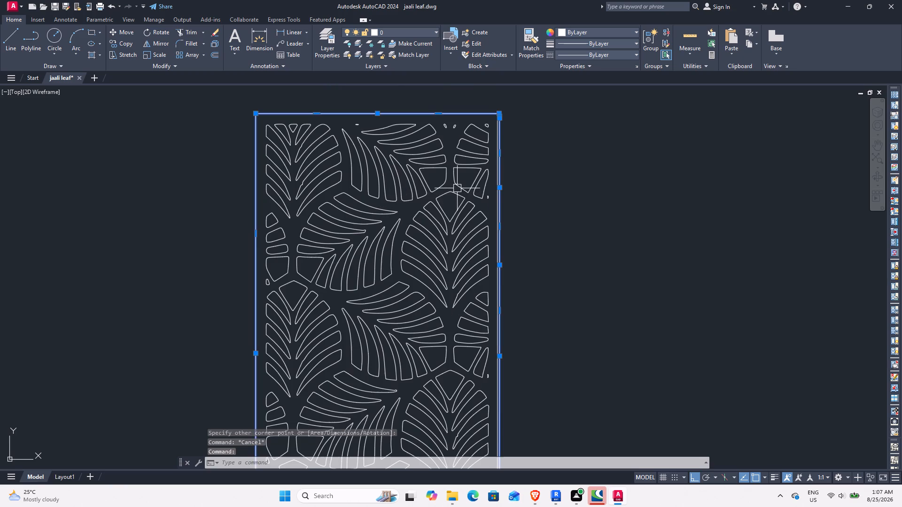
{"action": "scroll", "coordinate": [520, 268], "scroll_direction": "down", "scroll_amount": 1}
{"action": "middle_click_drag", "start_coordinate": [501, 256], "coordinate": [482, 226]}
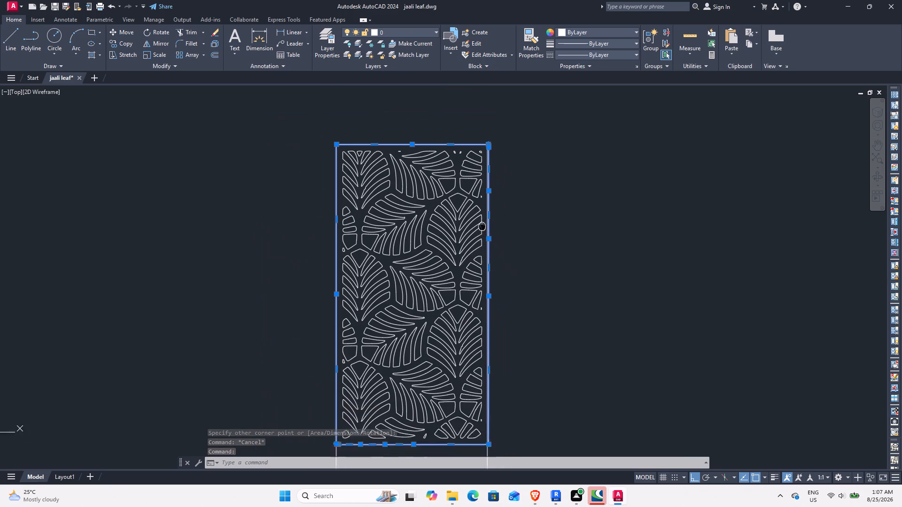
{"action": "middle_click_drag", "start_coordinate": [482, 226], "coordinate": [463, 200]}
{"action": "right_click", "coordinate": [573, 302]}
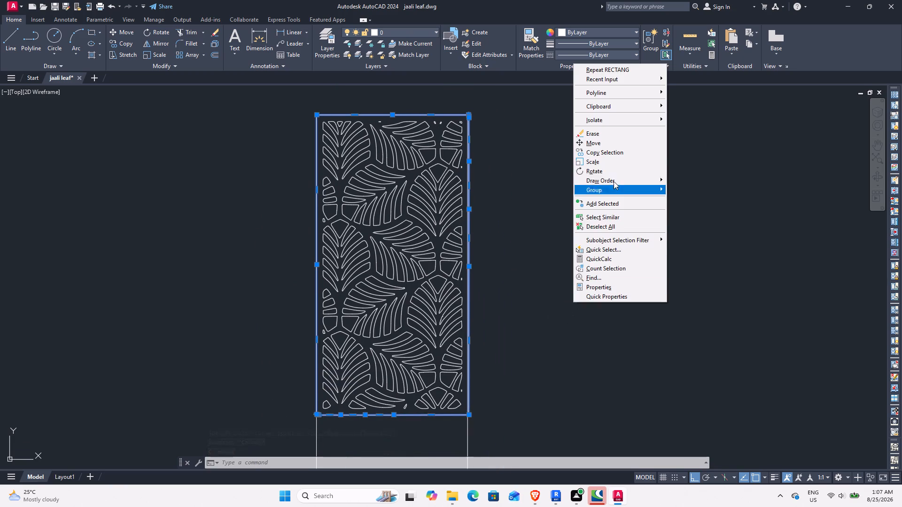
{"action": "left_click", "coordinate": [621, 133]}
Copy the lower leaf cutouts straight down to fill the empty lower part of the new rectangle.
{"action": "middle_click_drag", "start_coordinate": [523, 357], "coordinate": [571, 303]}
{"action": "middle_click_drag", "start_coordinate": [566, 378], "coordinate": [592, 345]}
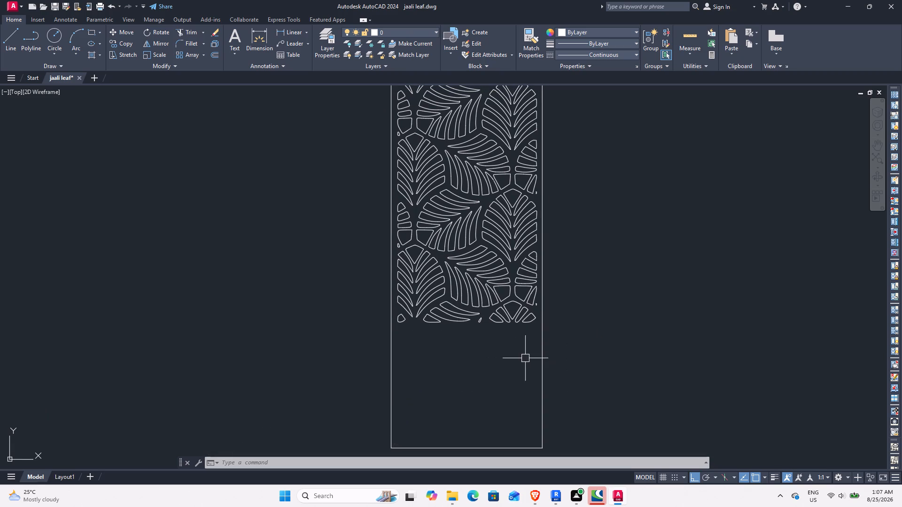
{"action": "left_click", "coordinate": [352, 175]}
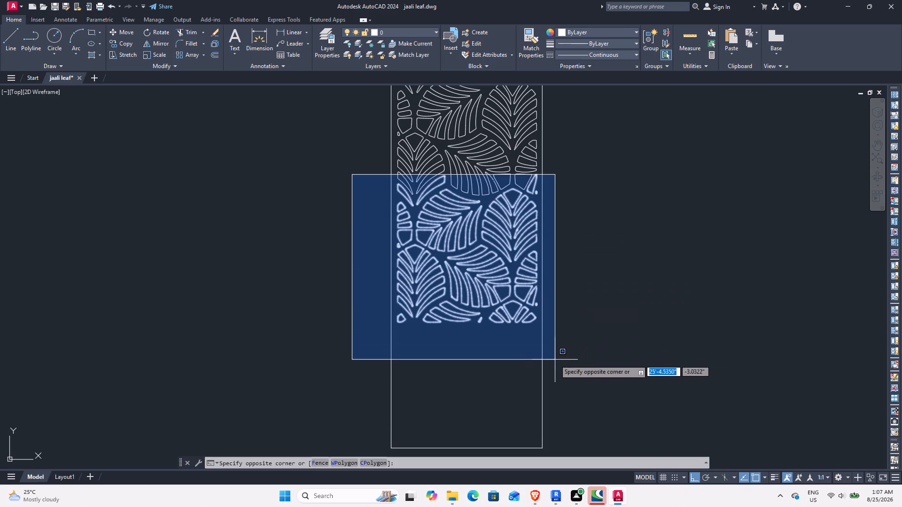
{"action": "left_click", "coordinate": [555, 359]}
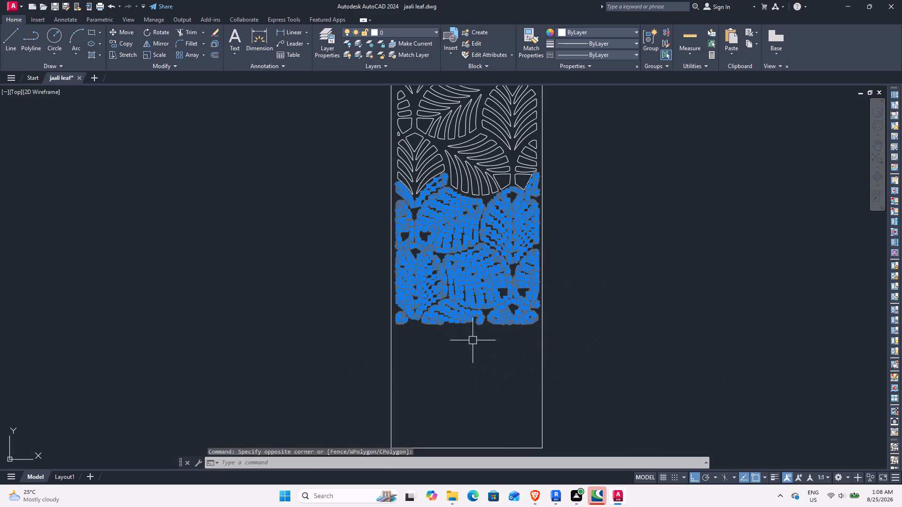
{"action": "key", "text": "c"}
{"action": "type", "text": "o"}
{"action": "key", "text": "space"}
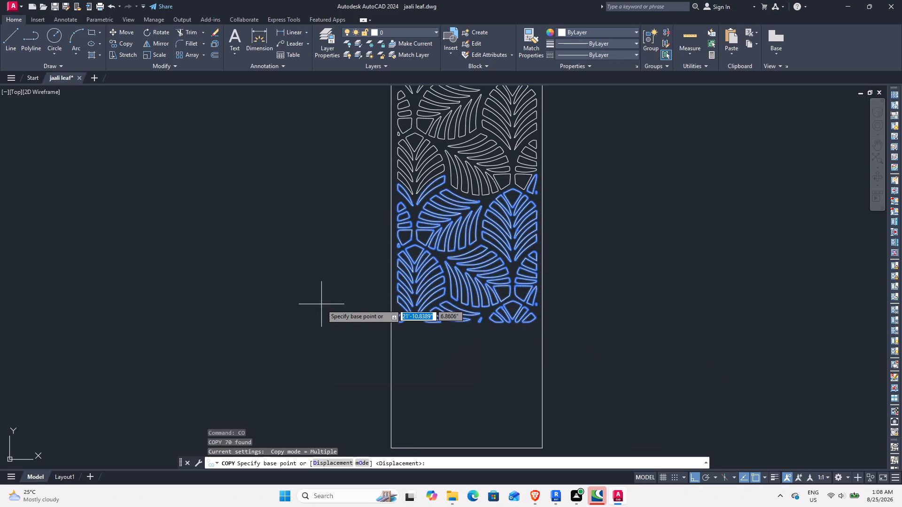
{"action": "left_click", "coordinate": [464, 200]}
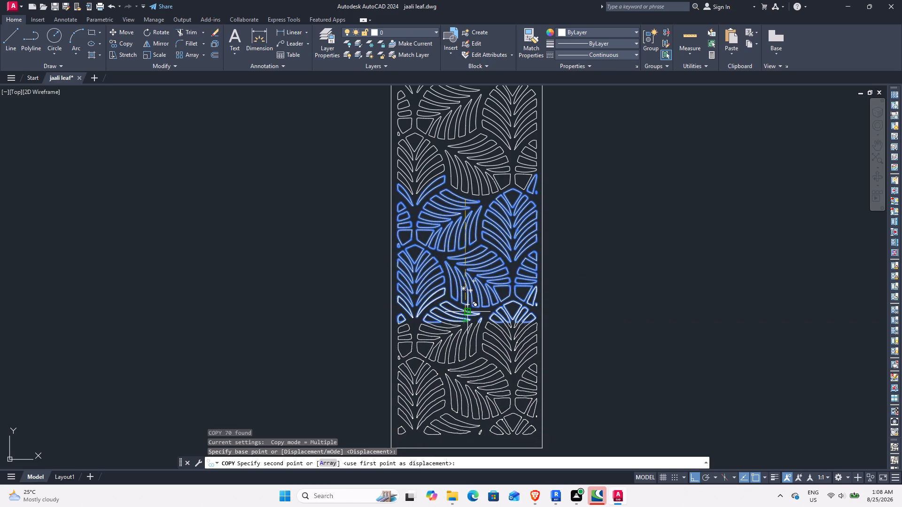
{"action": "left_click", "coordinate": [467, 309]}
{"action": "key", "text": "Escape"}
{"action": "key", "text": "Escape"}
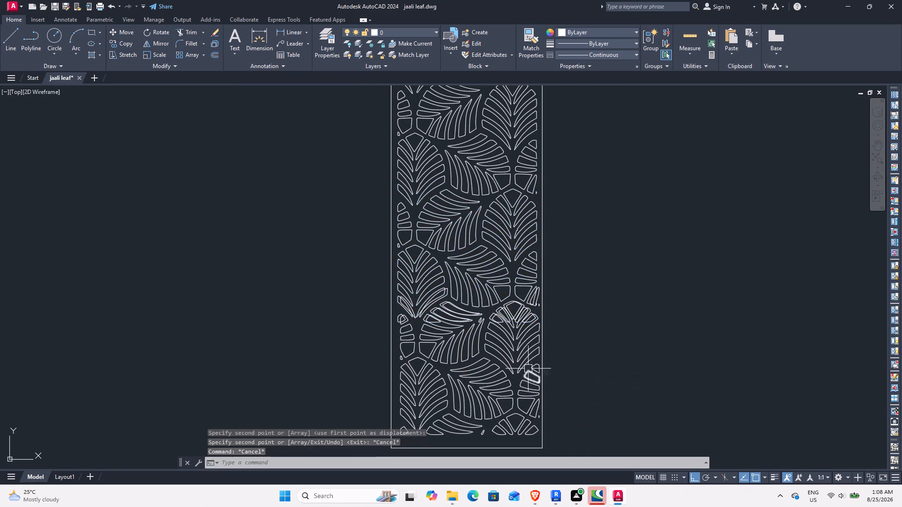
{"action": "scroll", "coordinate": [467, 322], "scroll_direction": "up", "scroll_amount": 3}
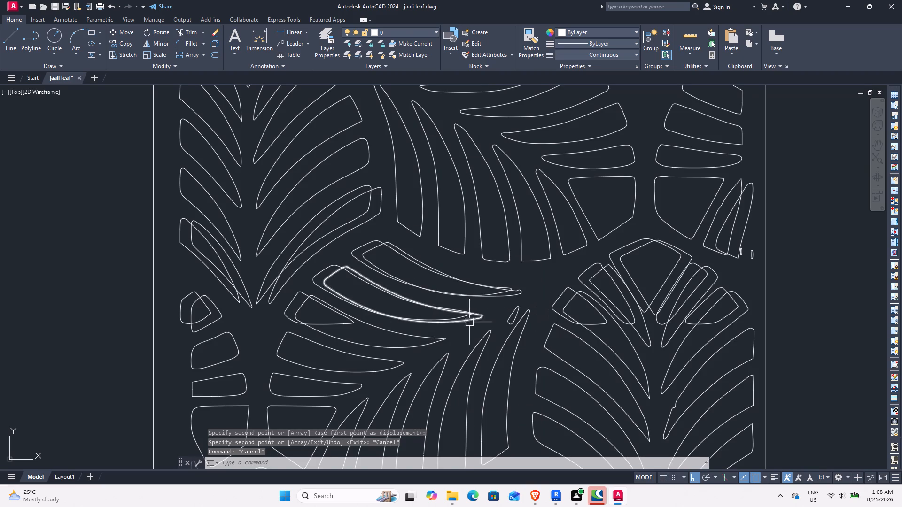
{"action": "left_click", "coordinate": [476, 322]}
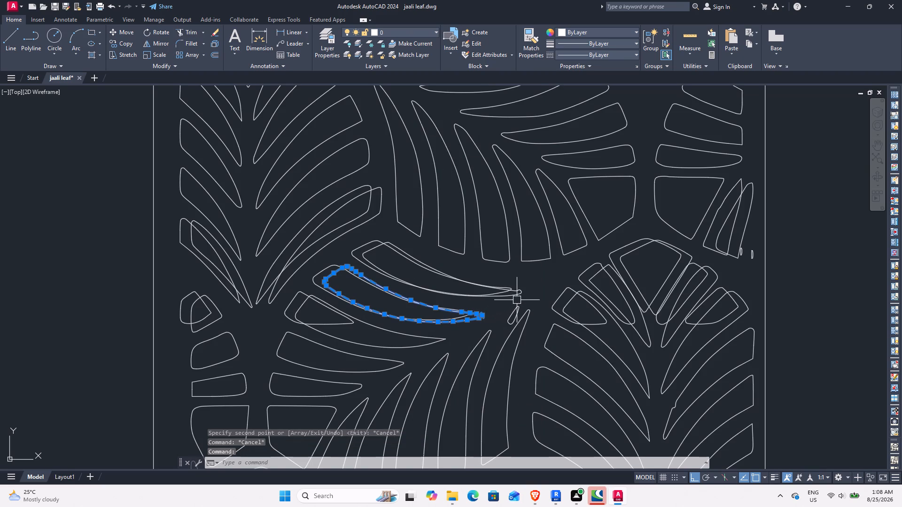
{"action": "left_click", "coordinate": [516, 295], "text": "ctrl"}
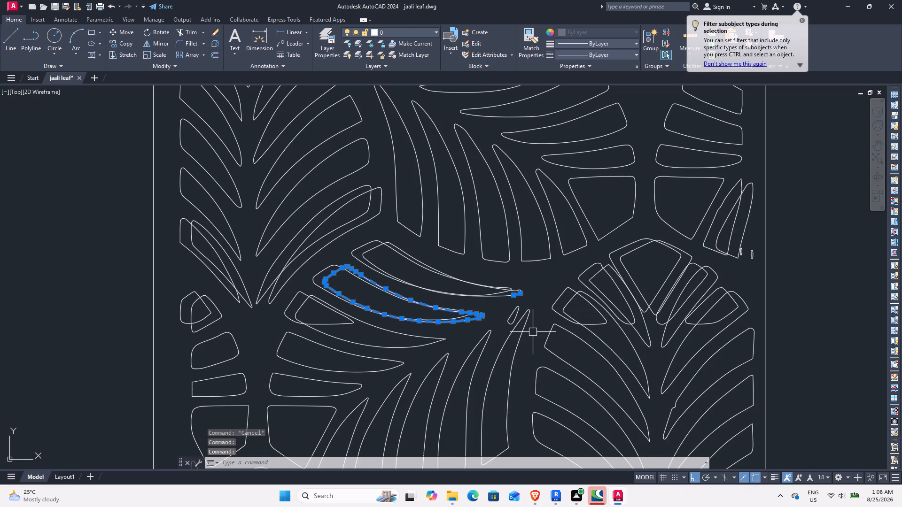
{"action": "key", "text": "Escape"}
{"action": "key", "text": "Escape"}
Erase nine overlapping leaf outlines along the row where the copied pattern meets the original one.
{"action": "left_click", "coordinate": [520, 296]}
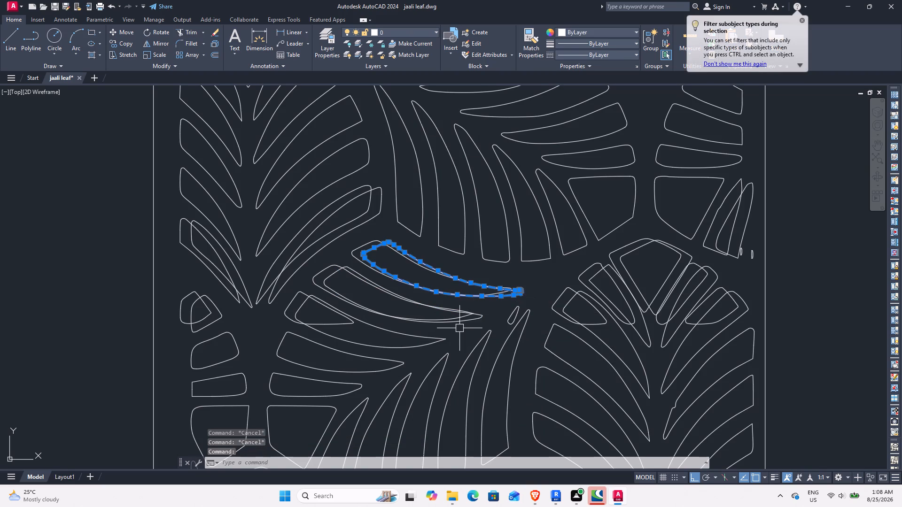
{"action": "left_click", "coordinate": [475, 323]}
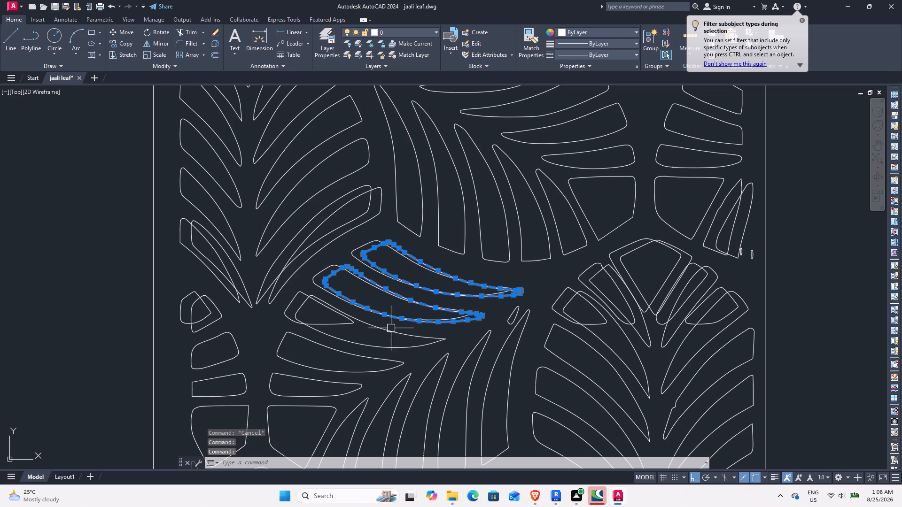
{"action": "left_click", "coordinate": [289, 318]}
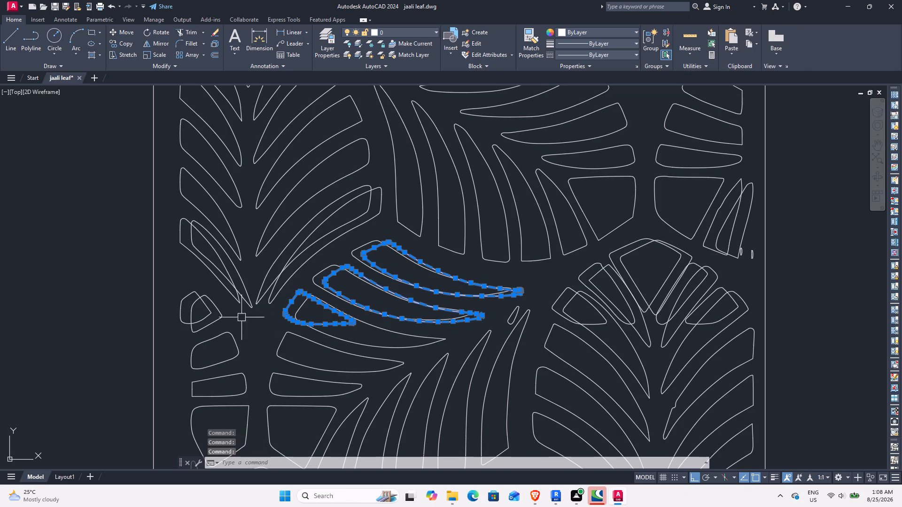
{"action": "left_click", "coordinate": [220, 315]}
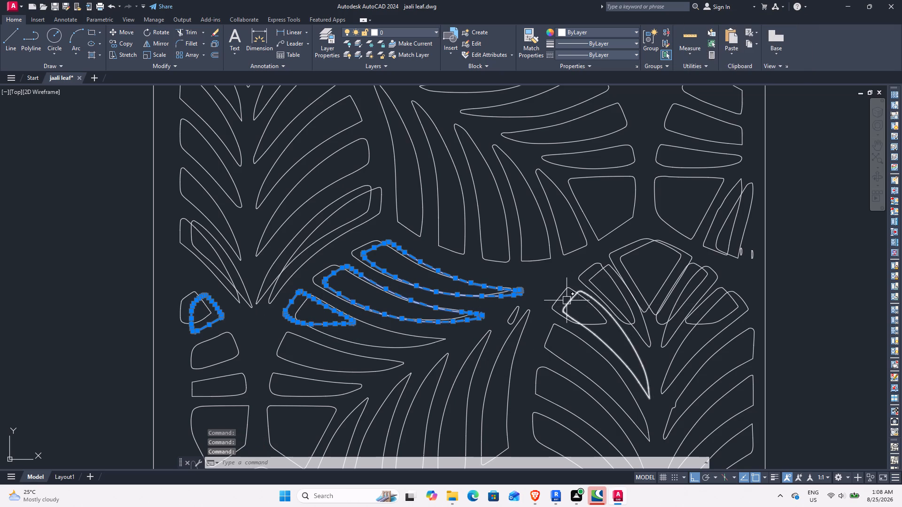
{"action": "left_click", "coordinate": [565, 295]}
{"action": "left_click", "coordinate": [581, 276]}
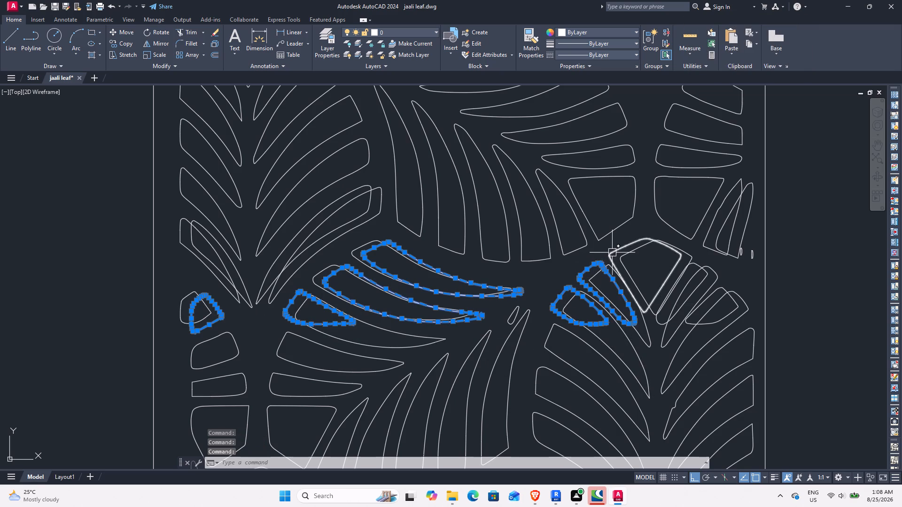
{"action": "left_click", "coordinate": [612, 253]}
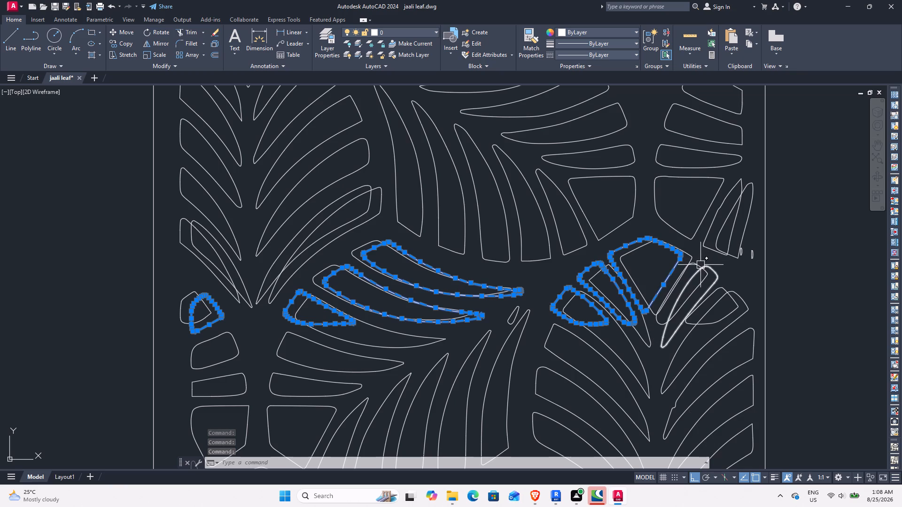
{"action": "scroll", "coordinate": [697, 266], "scroll_direction": "up", "scroll_amount": 4}
{"action": "left_click", "coordinate": [687, 265]}
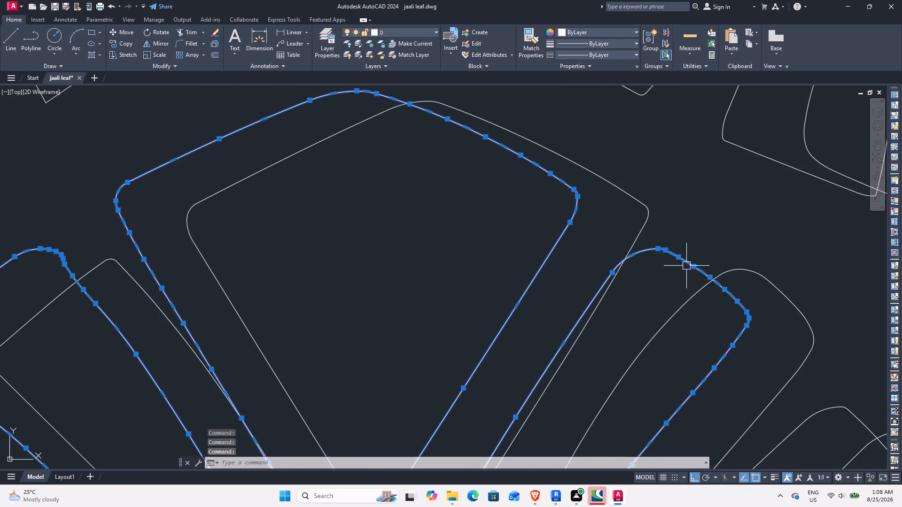
{"action": "scroll", "coordinate": [678, 287], "scroll_direction": "down", "scroll_amount": 4}
{"action": "scroll", "coordinate": [706, 307], "scroll_direction": "up", "scroll_amount": 3}
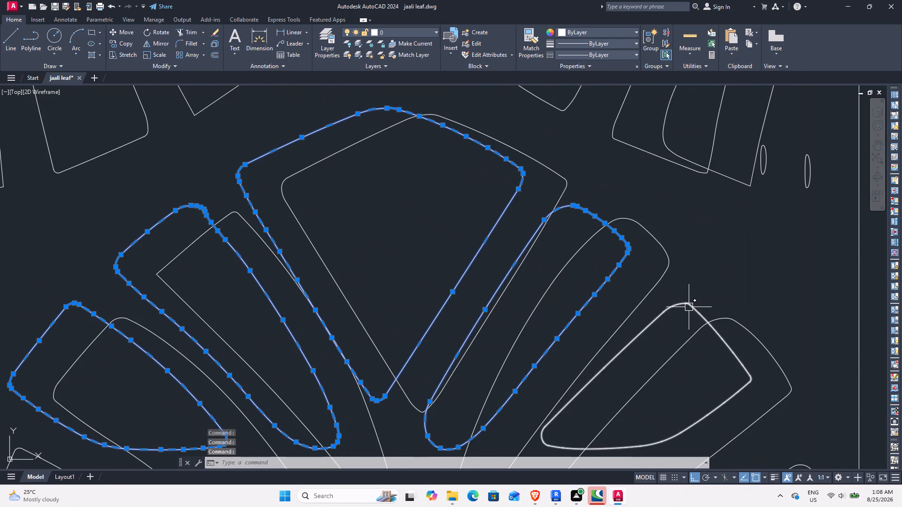
{"action": "left_click", "coordinate": [689, 307]}
{"action": "right_click", "coordinate": [684, 215]}
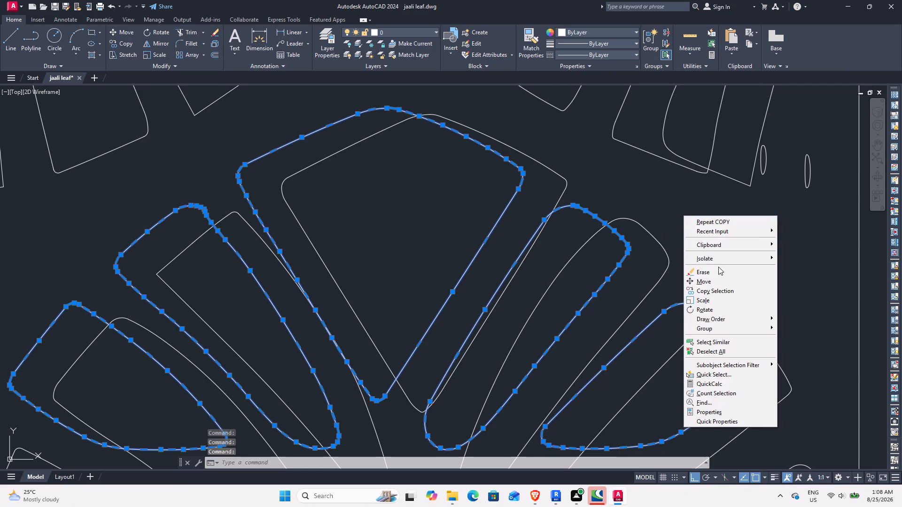
{"action": "left_click", "coordinate": [718, 273]}
Examine the extended leaf pattern for remaining overlaps at the join and for its fit near the rectangle's bottom edge.
{"action": "scroll", "coordinate": [611, 277], "scroll_direction": "down", "scroll_amount": 4}
{"action": "middle_click_drag", "start_coordinate": [576, 326], "coordinate": [579, 272]}
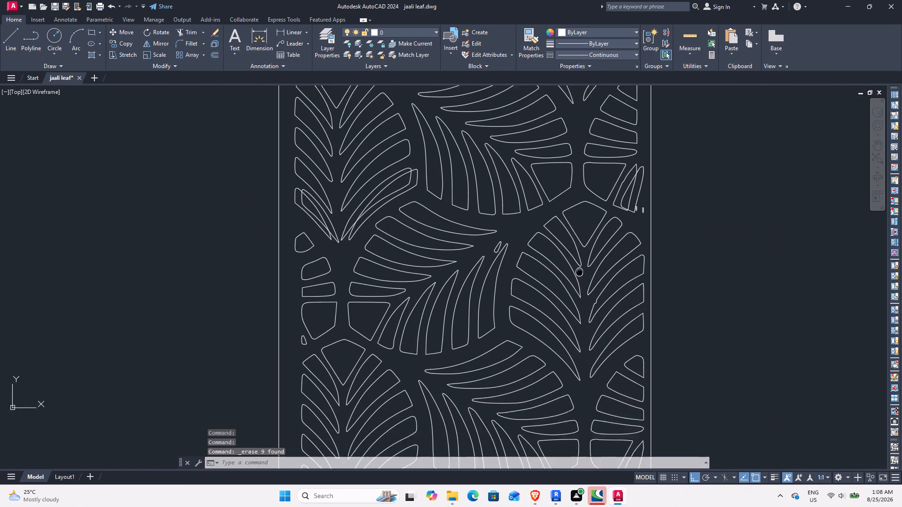
{"action": "middle_click_drag", "start_coordinate": [579, 272], "coordinate": [579, 250]}
{"action": "scroll", "coordinate": [576, 252], "scroll_direction": "down", "scroll_amount": 2}
{"action": "middle_click_drag", "start_coordinate": [670, 257], "coordinate": [646, 329]}
{"action": "middle_click_drag", "start_coordinate": [636, 285], "coordinate": [636, 293]}
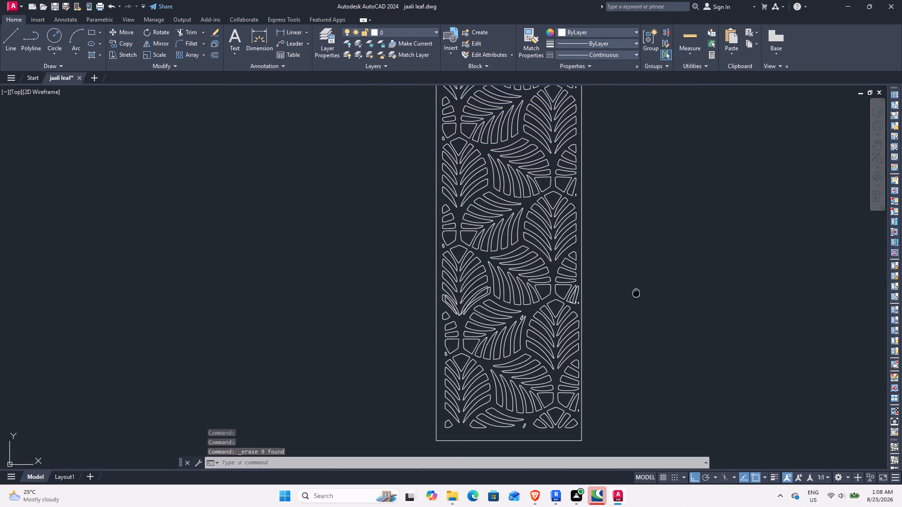
{"action": "middle_click_drag", "start_coordinate": [636, 293], "coordinate": [592, 199]}
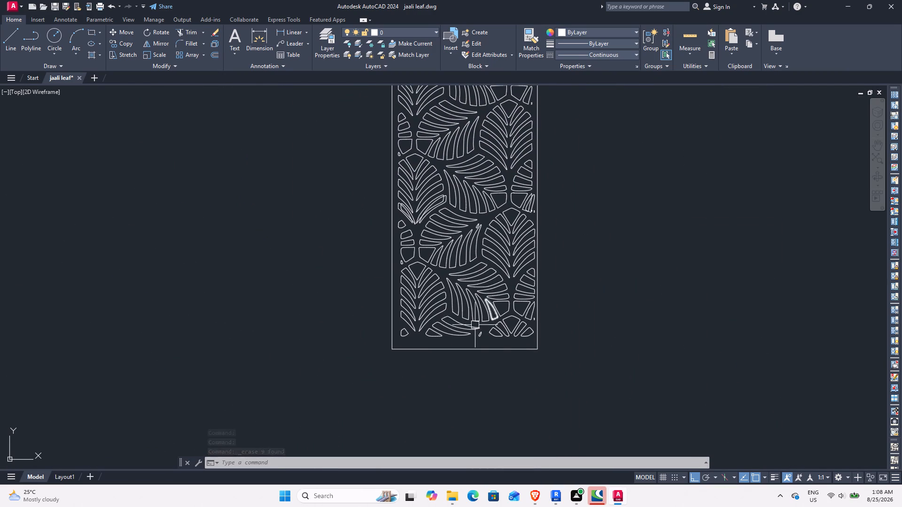
{"action": "scroll", "coordinate": [509, 238], "scroll_direction": "up", "scroll_amount": 1}
{"action": "scroll", "coordinate": [510, 235], "scroll_direction": "down", "scroll_amount": 2}
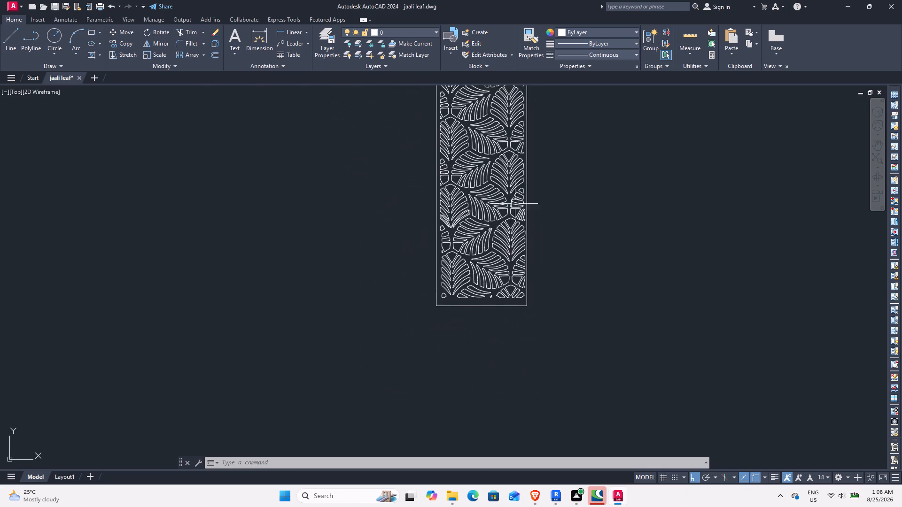
Erase the three remaining overlapping leaf outlines where the copied pattern meets the original one.
{"action": "scroll", "coordinate": [517, 192], "scroll_direction": "up", "scroll_amount": 3}
{"action": "left_click", "coordinate": [540, 284]}
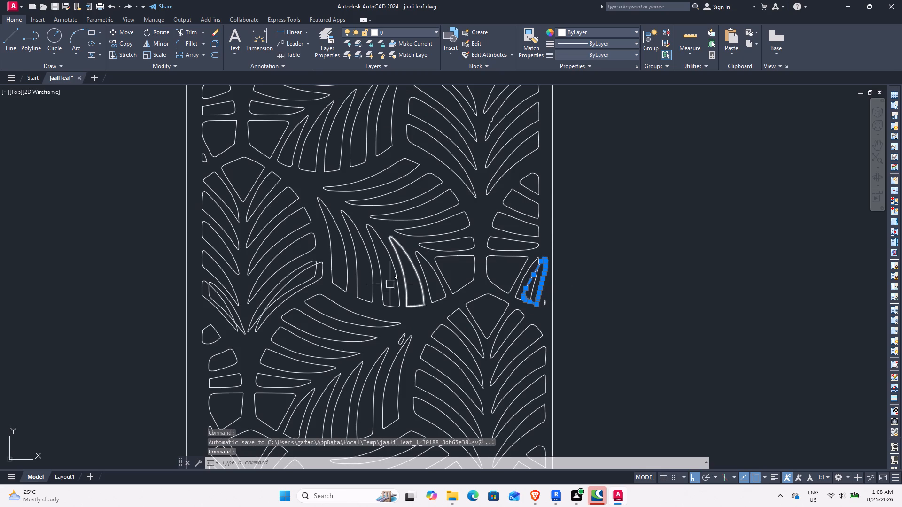
{"action": "left_click", "coordinate": [308, 288]}
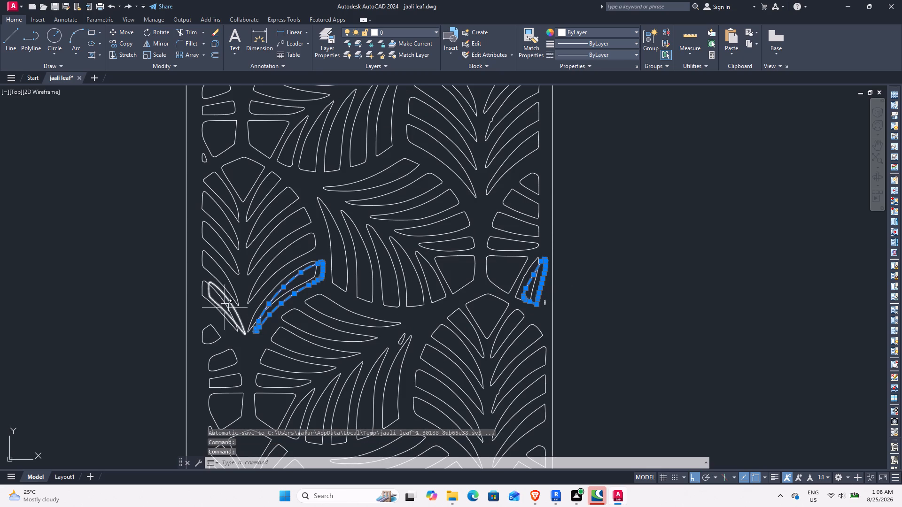
{"action": "left_click", "coordinate": [223, 305]}
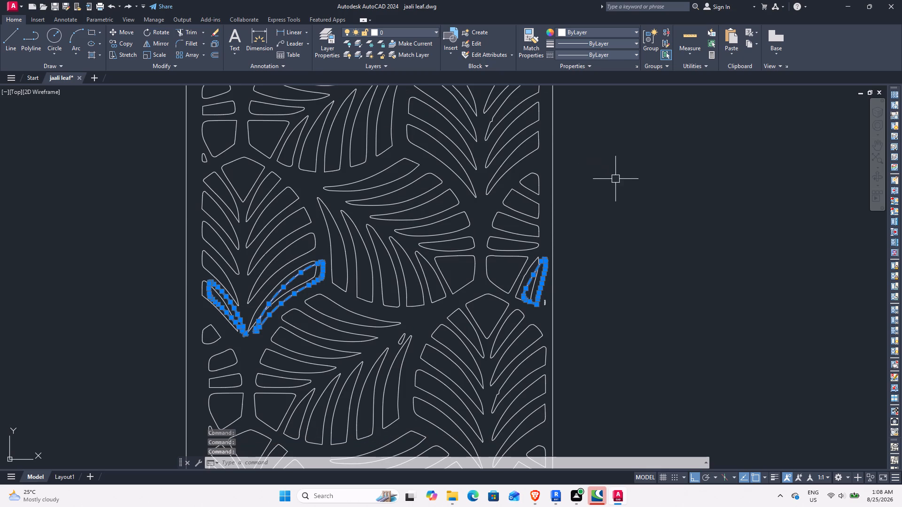
{"action": "right_click", "coordinate": [615, 180]}
{"action": "left_click", "coordinate": [654, 232]}
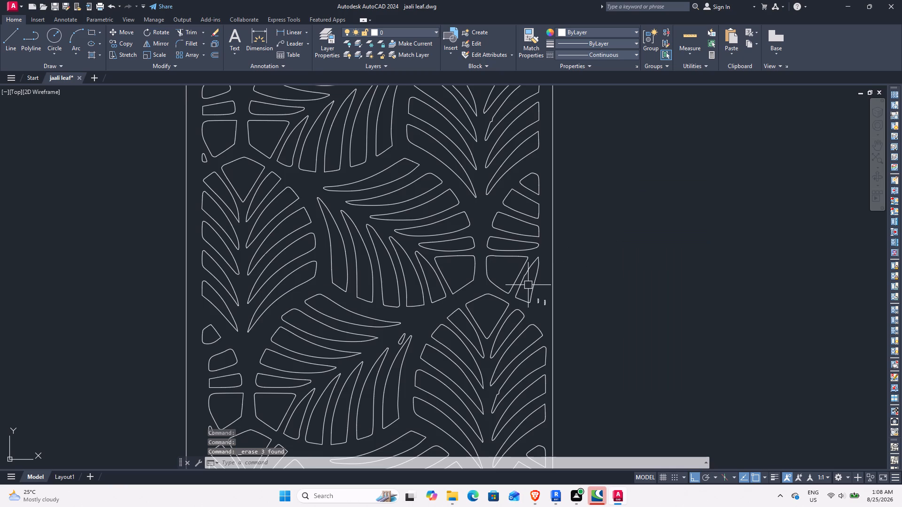
Stretch the border rectangle's bottom edge slightly upward, closer to the lowest row of leaf cutouts.
{"action": "scroll", "coordinate": [528, 285], "scroll_direction": "down", "scroll_amount": 2}
{"action": "middle_click_drag", "start_coordinate": [622, 279], "coordinate": [592, 335]}
{"action": "scroll", "coordinate": [583, 295], "scroll_direction": "down", "scroll_amount": 2}
{"action": "middle_click_drag", "start_coordinate": [625, 298], "coordinate": [616, 293]}
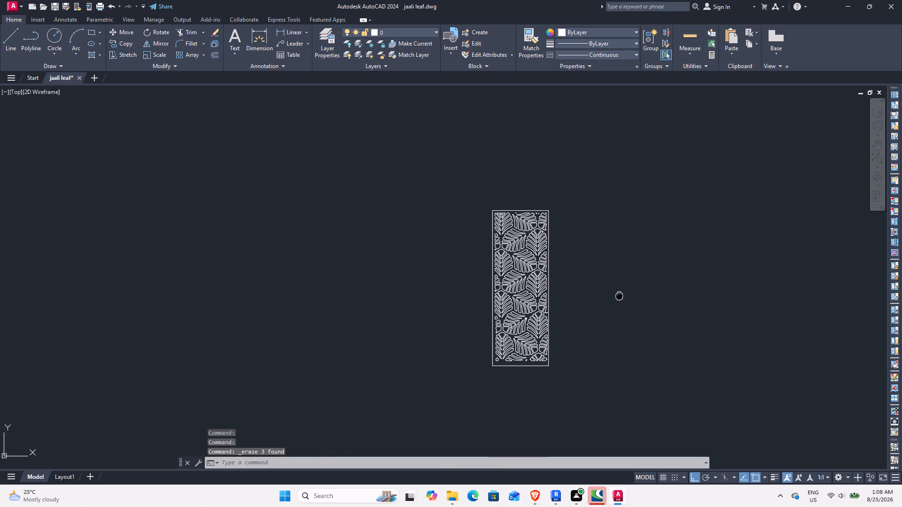
{"action": "middle_click_drag", "start_coordinate": [616, 293], "coordinate": [536, 290]}
{"action": "scroll", "coordinate": [444, 362], "scroll_direction": "up", "scroll_amount": 3}
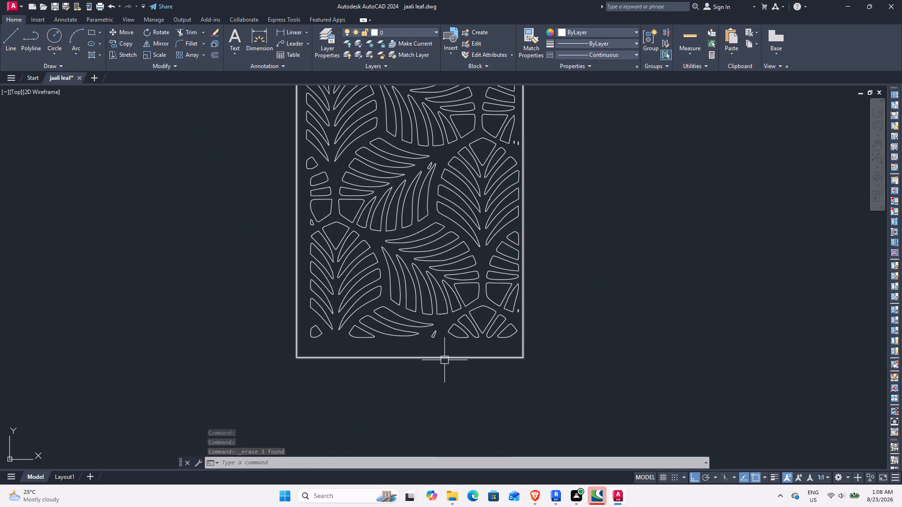
{"action": "left_click", "coordinate": [443, 359]}
{"action": "scroll", "coordinate": [443, 359], "scroll_direction": "up", "scroll_amount": 2}
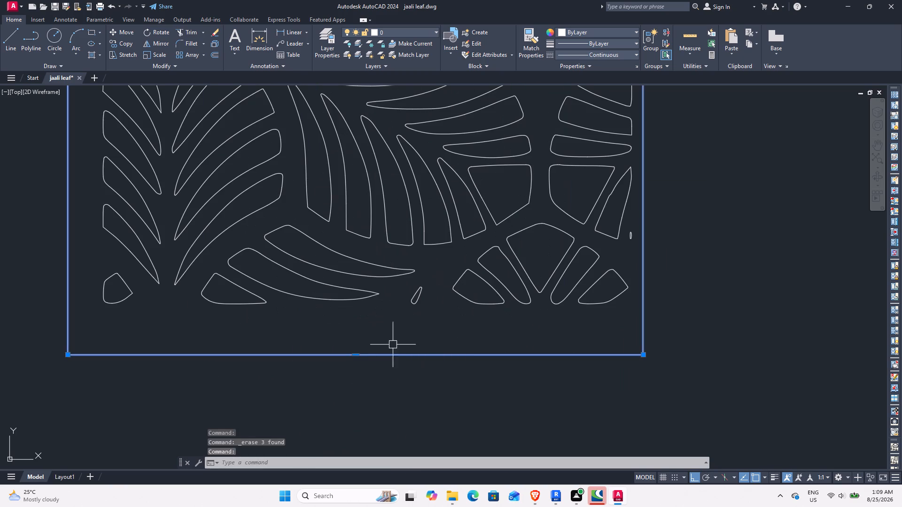
{"action": "left_click", "coordinate": [356, 356]}
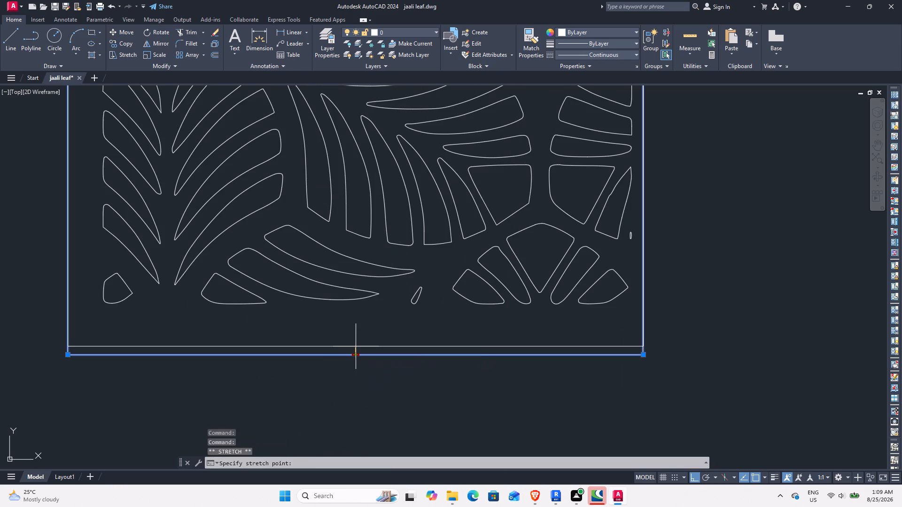
{"action": "left_click", "coordinate": [356, 336]}
{"action": "scroll", "coordinate": [466, 315], "scroll_direction": "down", "scroll_amount": 4}
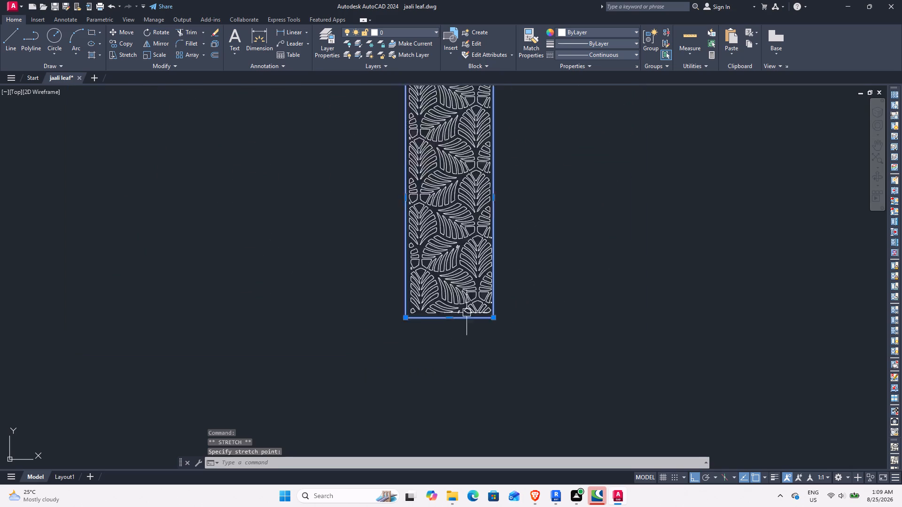
{"action": "scroll", "coordinate": [467, 313], "scroll_direction": "down", "scroll_amount": 1}
{"action": "middle_click_drag", "start_coordinate": [489, 288], "coordinate": [493, 310]}
{"action": "double_click", "coordinate": [592, 322]}
{"action": "left_click", "coordinate": [591, 318]}
{"action": "key", "text": "Escape"}
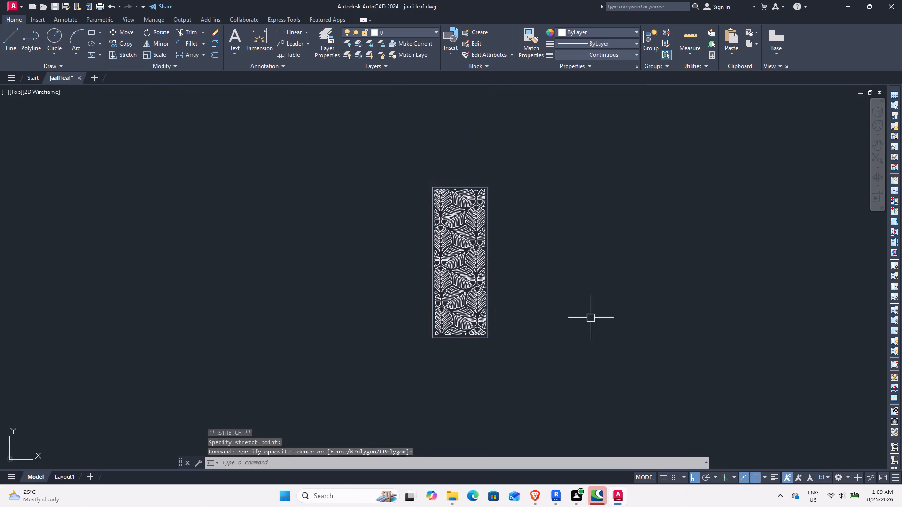
{"action": "key", "text": "Escape"}
Join all the line work of the panel, including the border and every leaf outline.
{"action": "left_click_drag", "start_coordinate": [520, 375], "coordinate": [505, 358]}
{"action": "left_click", "coordinate": [424, 164]}
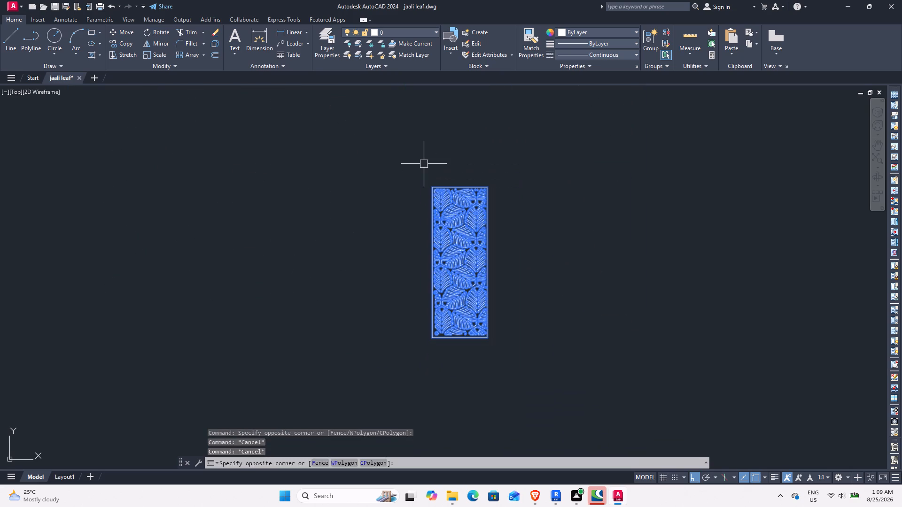
{"action": "key", "text": "j"}
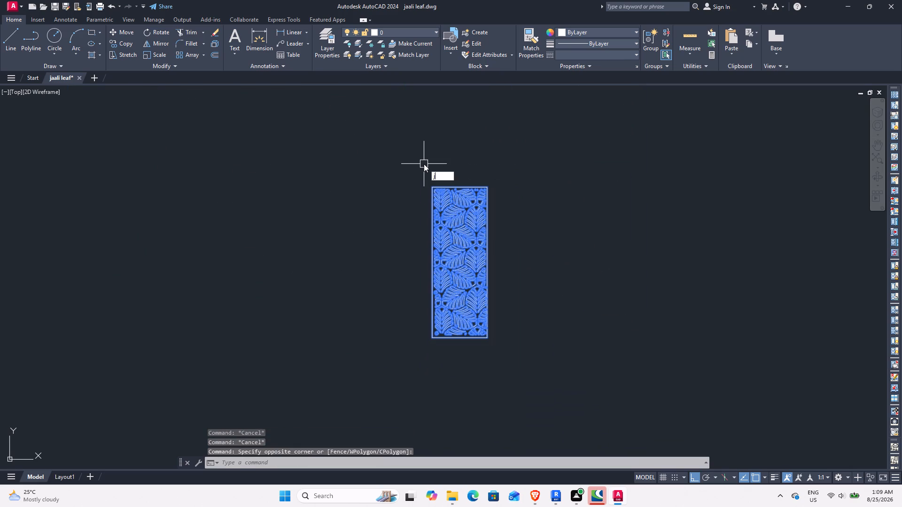
{"action": "key", "text": "space"}
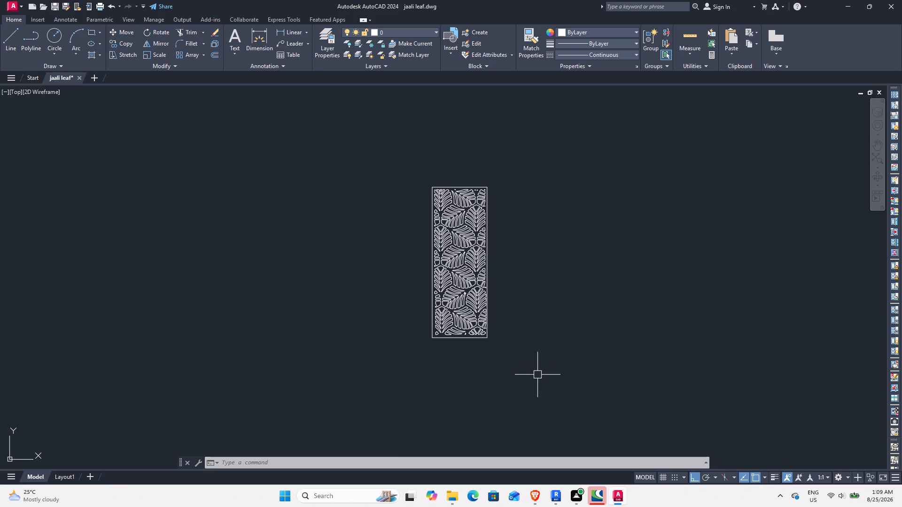
Extrude the border rectangle together with all the leaf outlines to a height of 25.
{"action": "type", "text": "ex"}
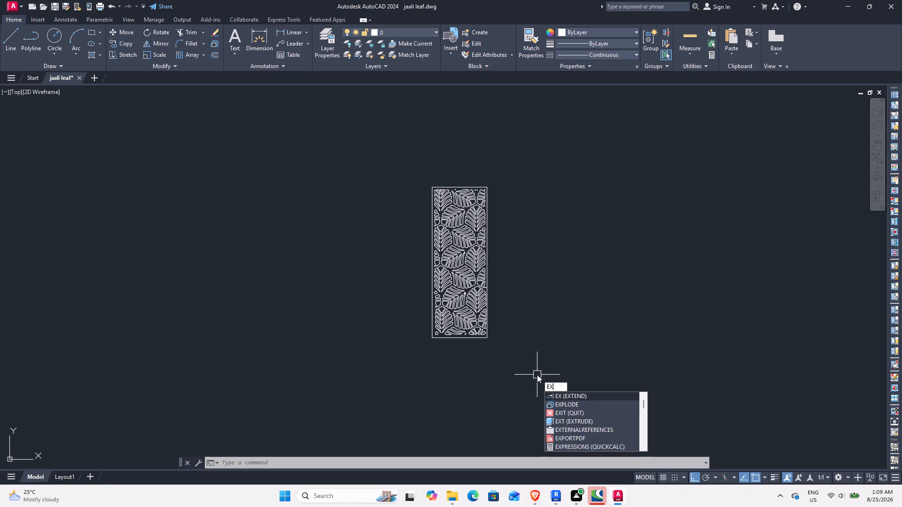
{"action": "left_click", "coordinate": [599, 422]}
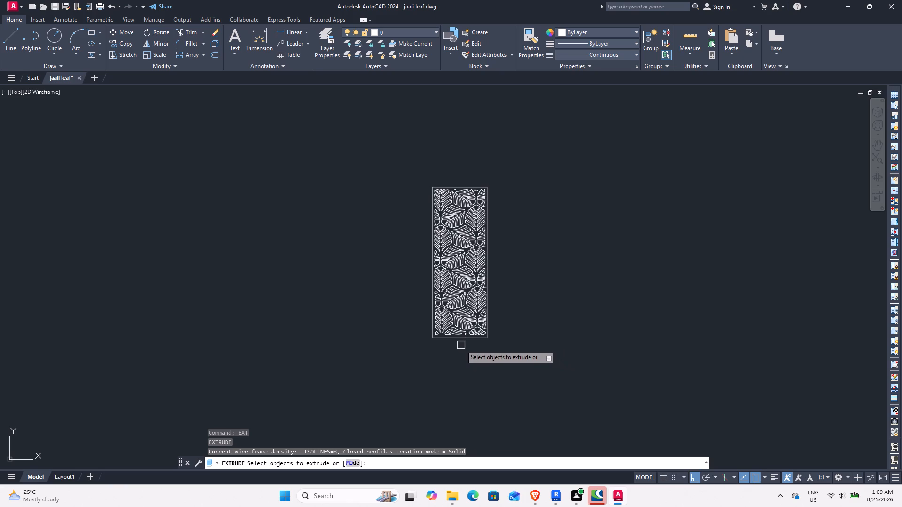
{"action": "scroll", "coordinate": [476, 354], "scroll_direction": "up", "scroll_amount": 3}
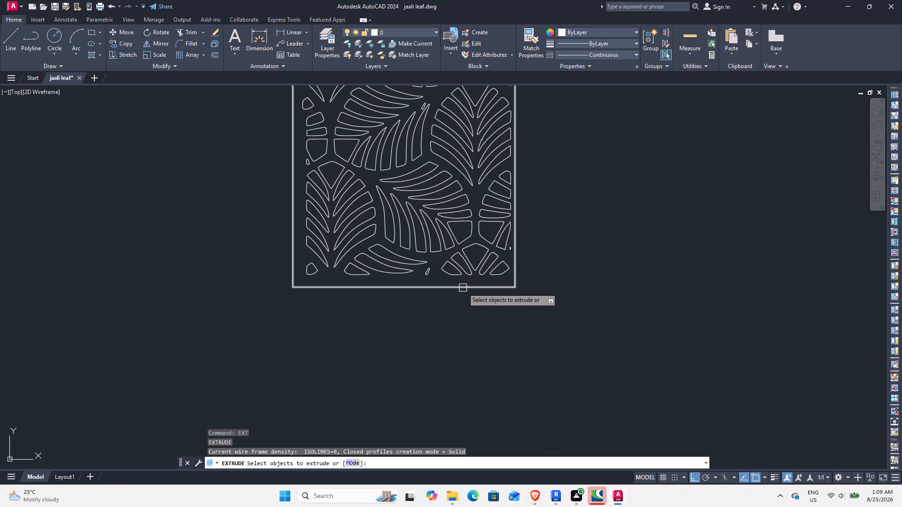
{"action": "left_click", "coordinate": [463, 288]}
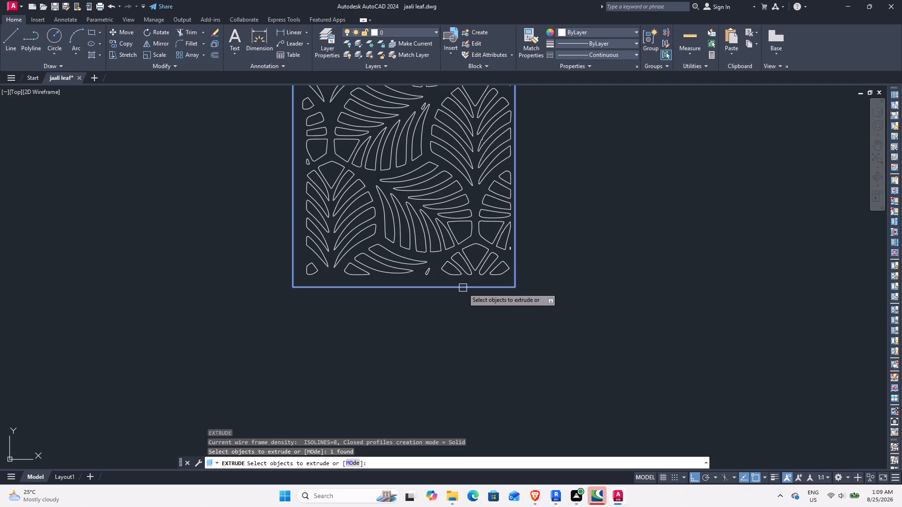
{"action": "scroll", "coordinate": [507, 311], "scroll_direction": "down", "scroll_amount": 2}
{"action": "middle_click_drag", "start_coordinate": [505, 307], "coordinate": [507, 370]}
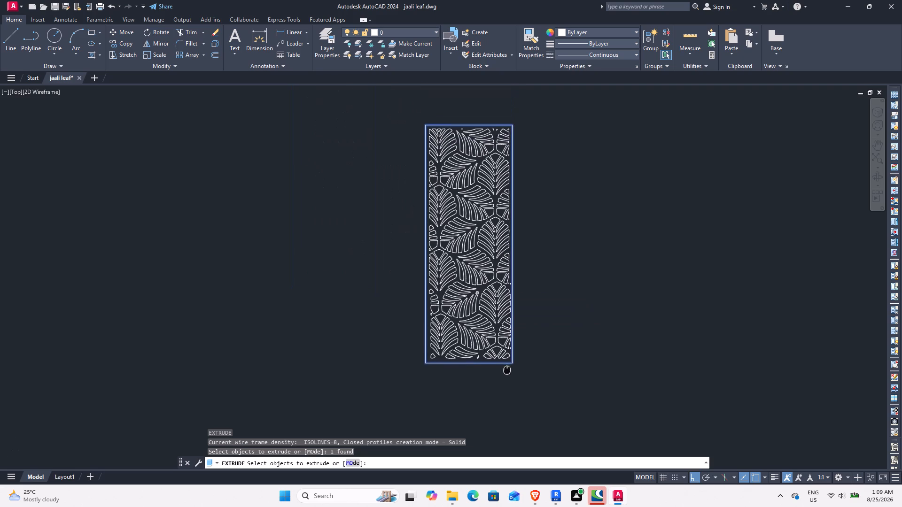
{"action": "middle_click_drag", "start_coordinate": [507, 370], "coordinate": [507, 378]}
{"action": "left_click", "coordinate": [530, 398]}
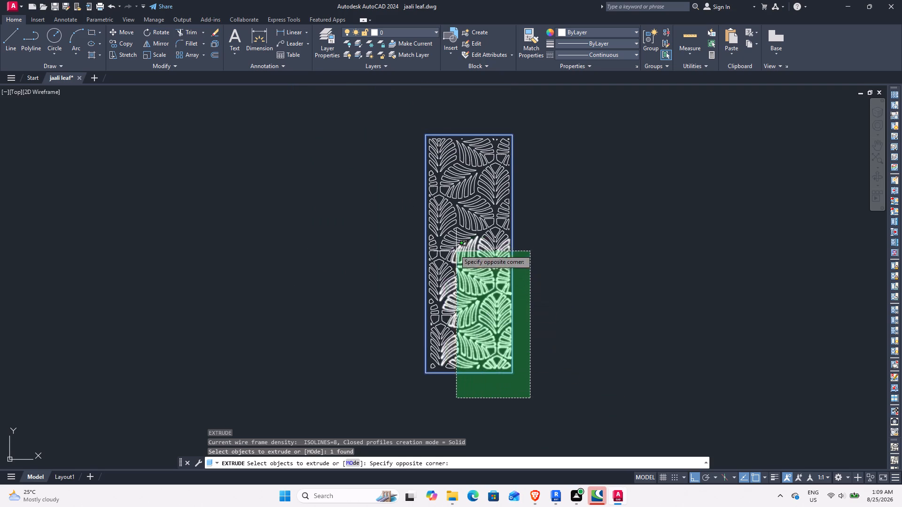
{"action": "left_click", "coordinate": [411, 125]}
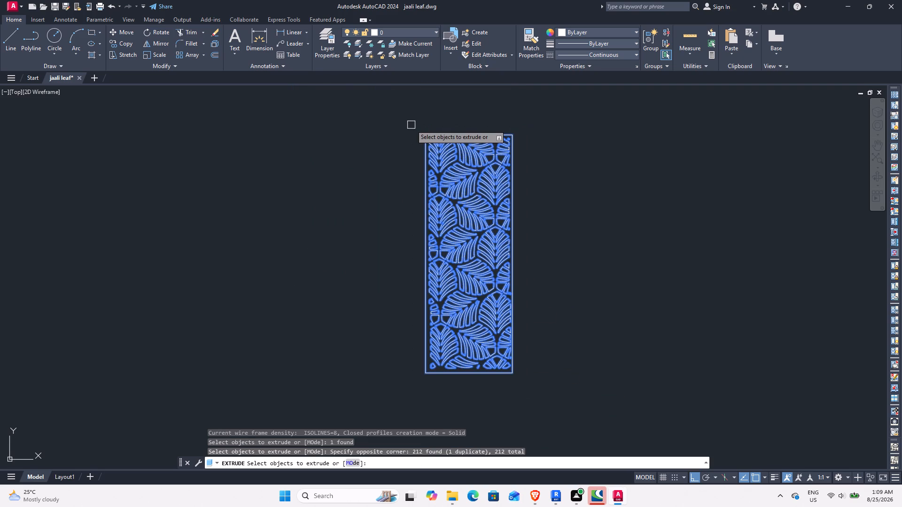
{"action": "key", "text": "space"}
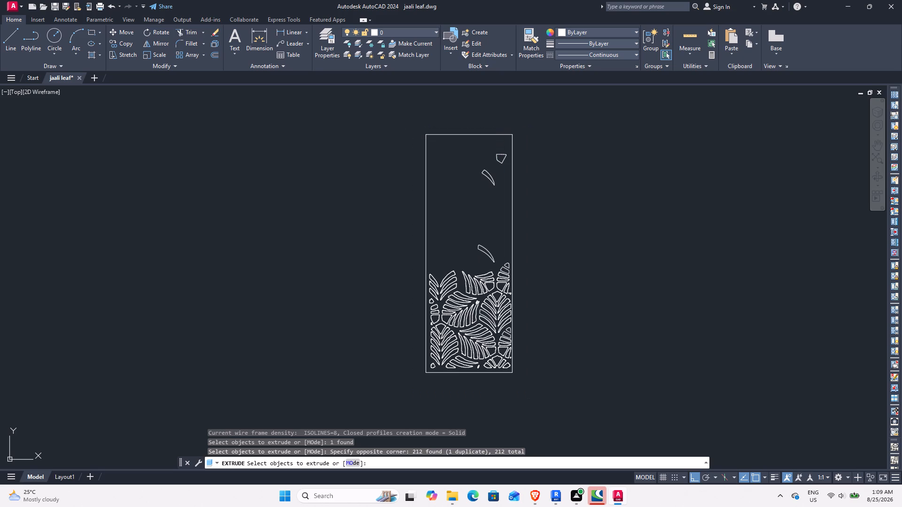
{"action": "type", "text": "25"}
{"action": "key", "text": "Return"}
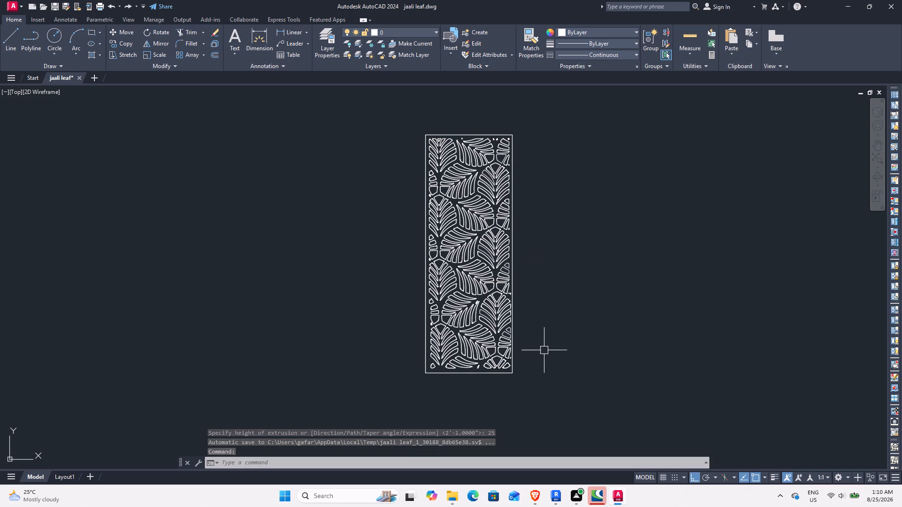
Stretch the extruded border's right edge slightly outward to widen the margin beside the leaf cutouts.
{"action": "scroll", "coordinate": [538, 332], "scroll_direction": "up", "scroll_amount": 1}
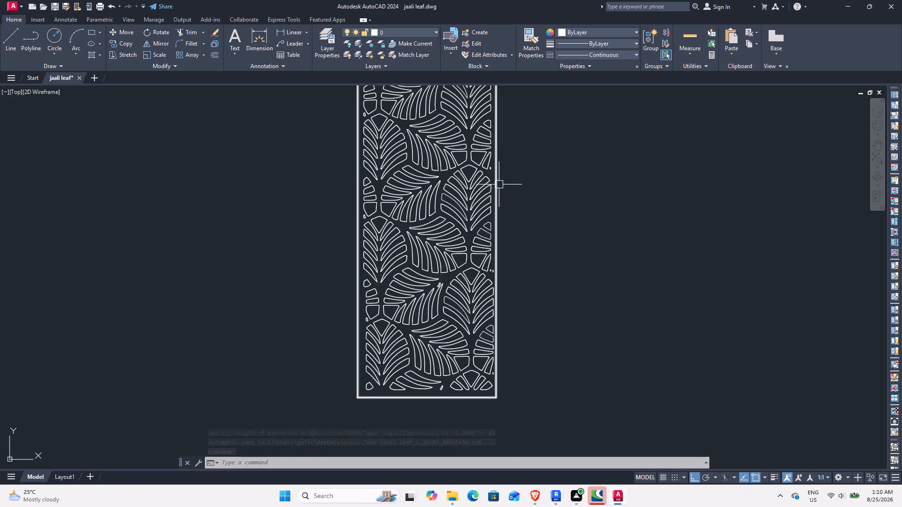
{"action": "left_click", "coordinate": [497, 182]}
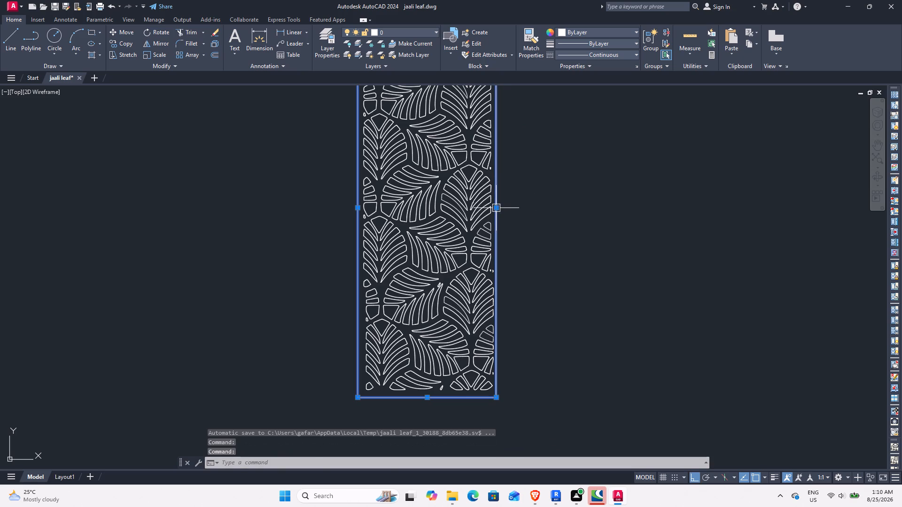
{"action": "left_click", "coordinate": [497, 207]}
{"action": "left_click", "coordinate": [501, 207]}
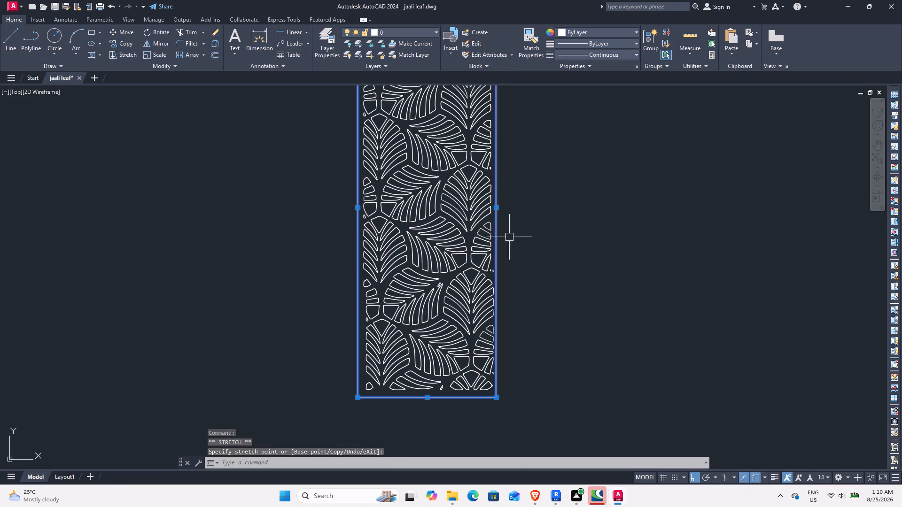
{"action": "scroll", "coordinate": [498, 200], "scroll_direction": "up", "scroll_amount": 4}
{"action": "left_click", "coordinate": [478, 256]}
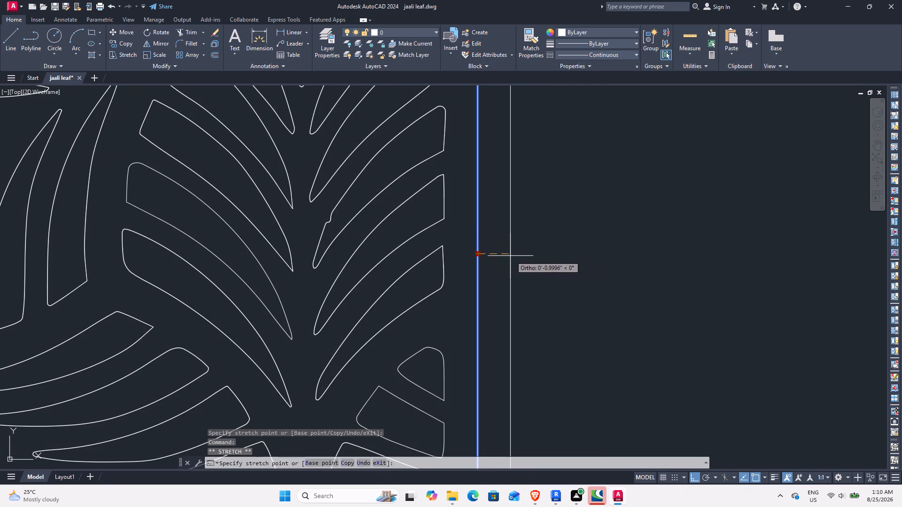
{"action": "left_click", "coordinate": [497, 253]}
{"action": "scroll", "coordinate": [518, 273], "scroll_direction": "down", "scroll_amount": 6}
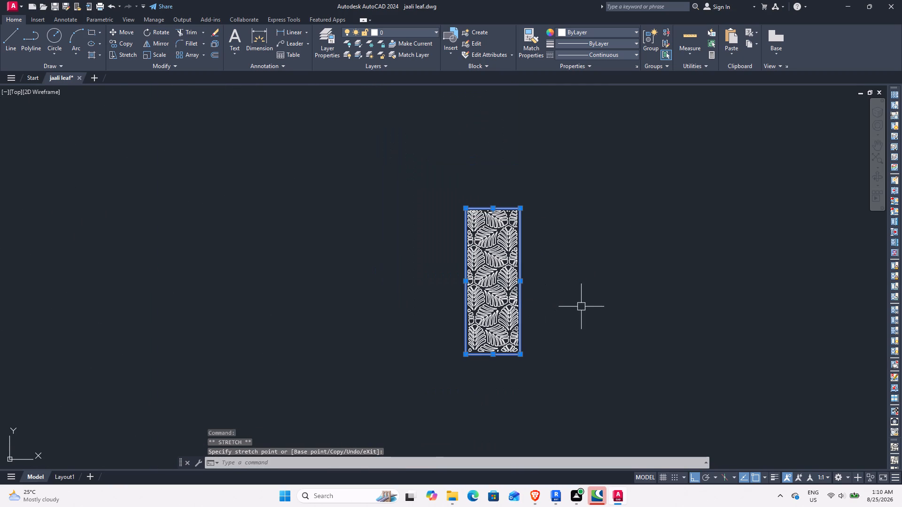
{"action": "left_click", "coordinate": [581, 307]}
{"action": "left_click", "coordinate": [565, 334]}
{"action": "left_click_drag", "start_coordinate": [566, 335], "coordinate": [570, 341]}
{"action": "key", "text": "Escape"}
{"action": "key", "text": "grave"}
{"action": "key", "text": "Escape"}
{"action": "key", "text": "Escape"}
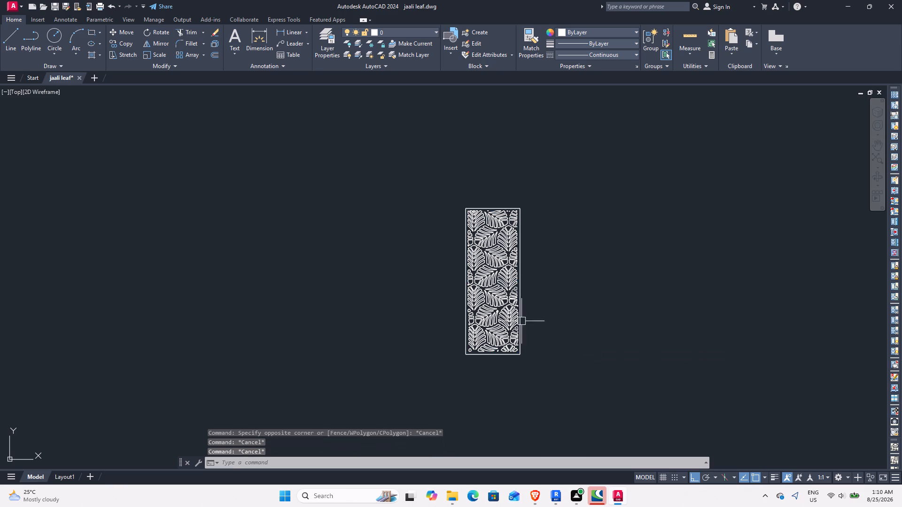
Examine the extruded panel's depth and shape in 3D from several angles.
{"action": "scroll", "coordinate": [502, 291], "scroll_direction": "up", "scroll_amount": 2}
{"action": "scroll", "coordinate": [488, 314], "scroll_direction": "down", "scroll_amount": 1}
{"action": "middle_click_drag", "start_coordinate": [459, 338], "coordinate": [503, 294], "text": "shift"}
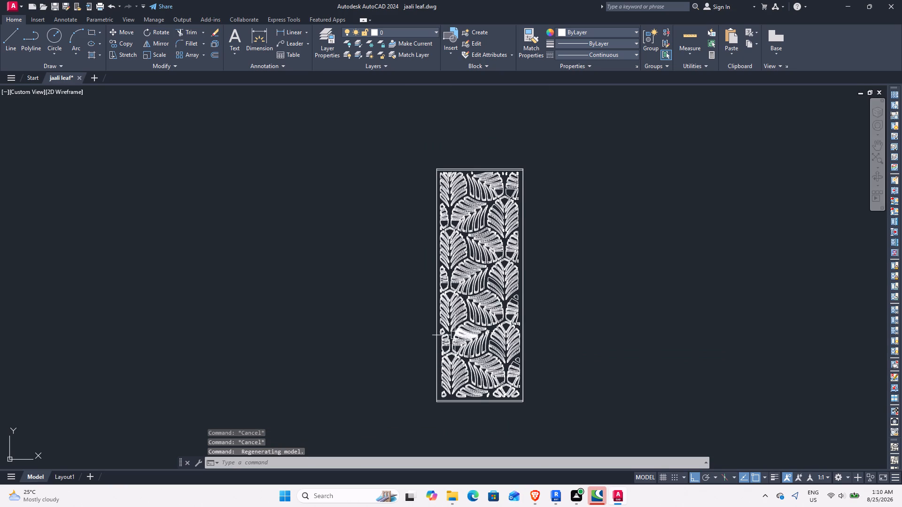
{"action": "middle_click_drag", "start_coordinate": [451, 335], "coordinate": [488, 293], "text": "shift"}
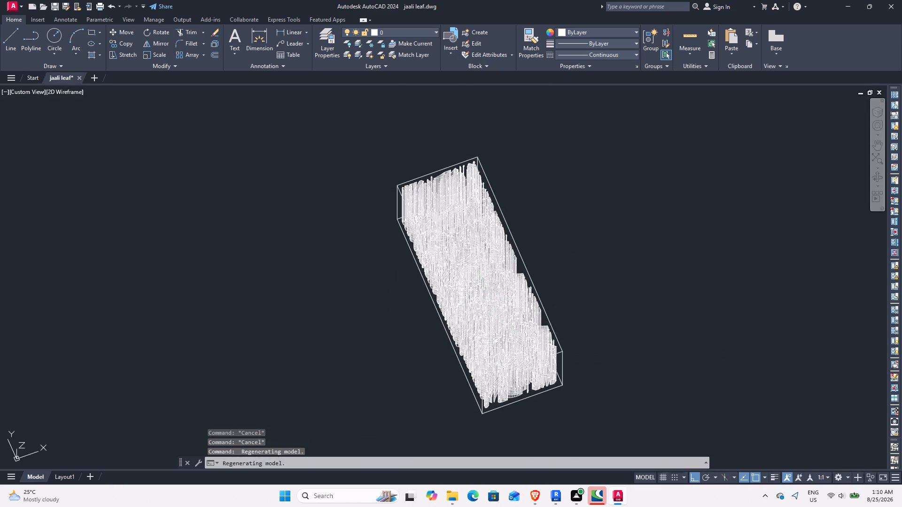
{"action": "middle_click_drag", "start_coordinate": [557, 329], "coordinate": [548, 337], "text": "shift"}
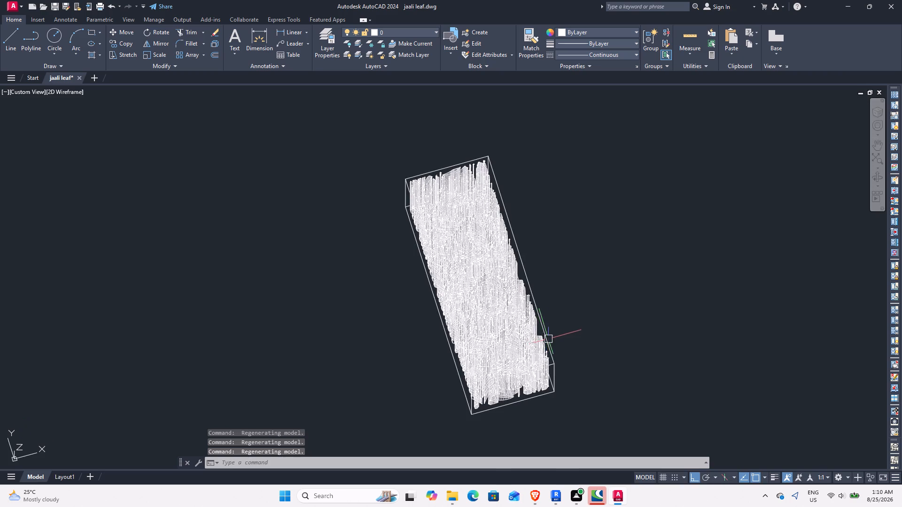
{"action": "middle_click_drag", "start_coordinate": [545, 337], "coordinate": [502, 353], "text": "shift"}
{"action": "scroll", "coordinate": [502, 347], "scroll_direction": "down", "scroll_amount": 3}
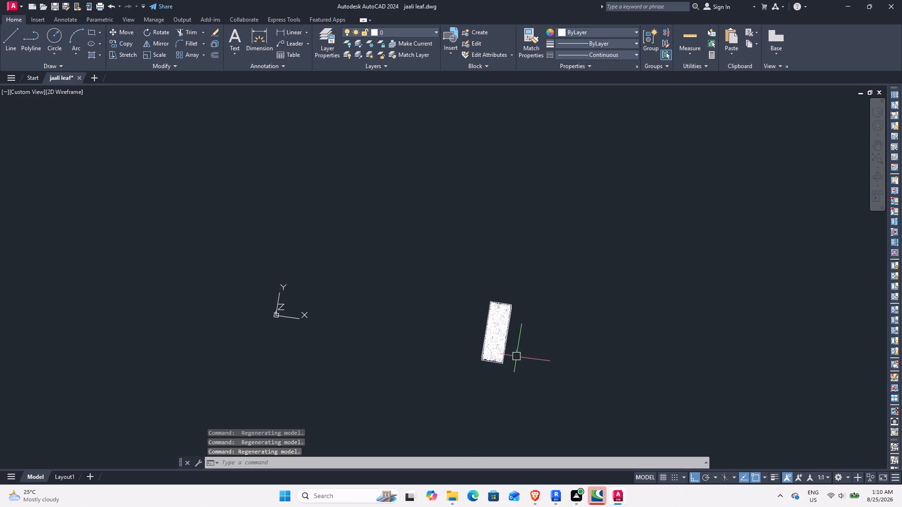
Undo the right-edge stretch and the 25-high extrusion, returning the border and leaf outlines to flat line work.
{"action": "key", "text": "ctrl+z"}
{"action": "key", "text": "ctrl+z"}
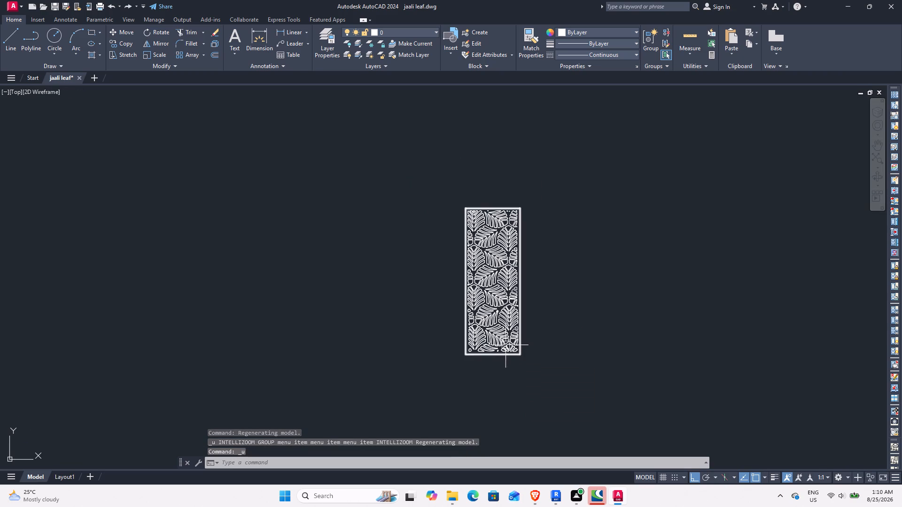
{"action": "middle_click_drag", "start_coordinate": [481, 323], "coordinate": [506, 313], "text": "shift"}
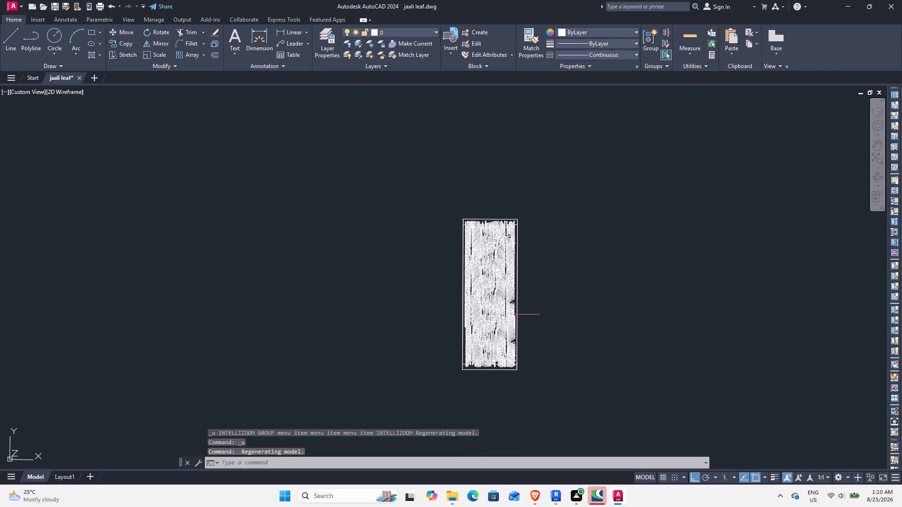
{"action": "key", "text": "ctrl+z"}
{"action": "key", "text": "ctrl+z"}
{"action": "middle_click_drag", "start_coordinate": [474, 336], "coordinate": [512, 295], "text": "shift"}
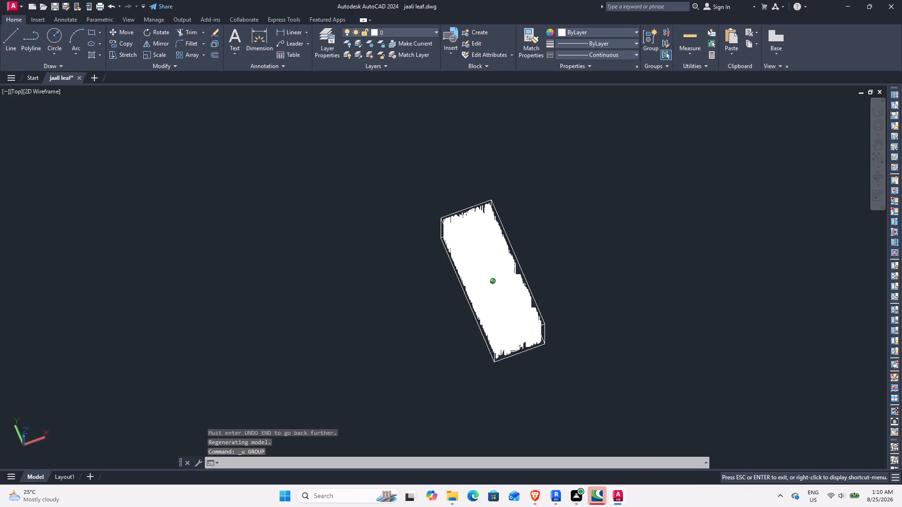
{"action": "middle_click_drag", "start_coordinate": [512, 295], "coordinate": [492, 343], "text": "shift"}
{"action": "key", "text": "ctrl+z"}
{"action": "key", "text": "ctrl+z"}
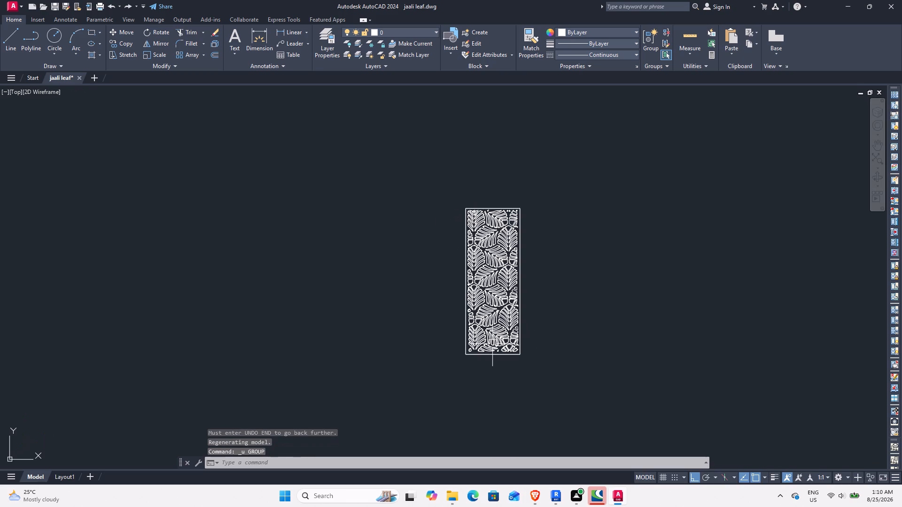
{"action": "key", "text": "ctrl+z"}
{"action": "scroll", "coordinate": [492, 344], "scroll_direction": "down", "scroll_amount": 5}
{"action": "scroll", "coordinate": [435, 400], "scroll_direction": "up", "scroll_amount": 2}
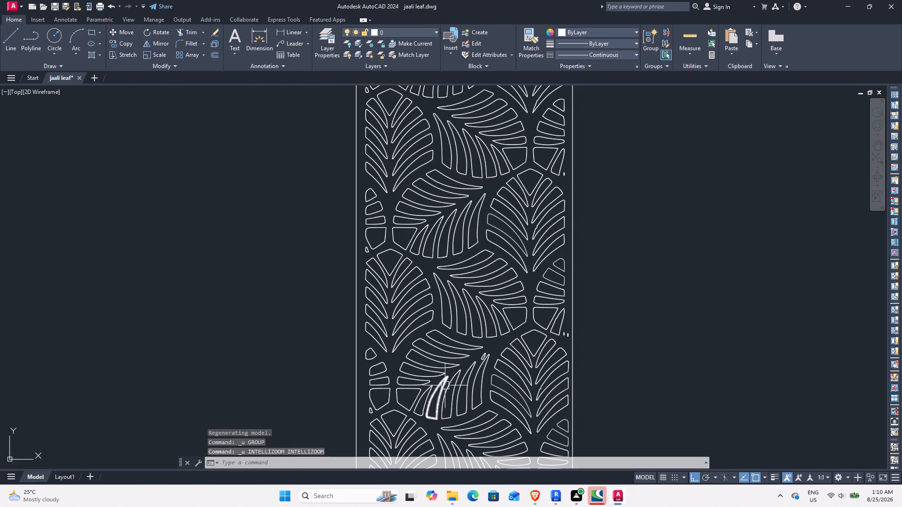
{"action": "scroll", "coordinate": [464, 330], "scroll_direction": "down", "scroll_amount": 2}
{"action": "middle_click_drag", "start_coordinate": [447, 359], "coordinate": [448, 351], "text": "shift"}
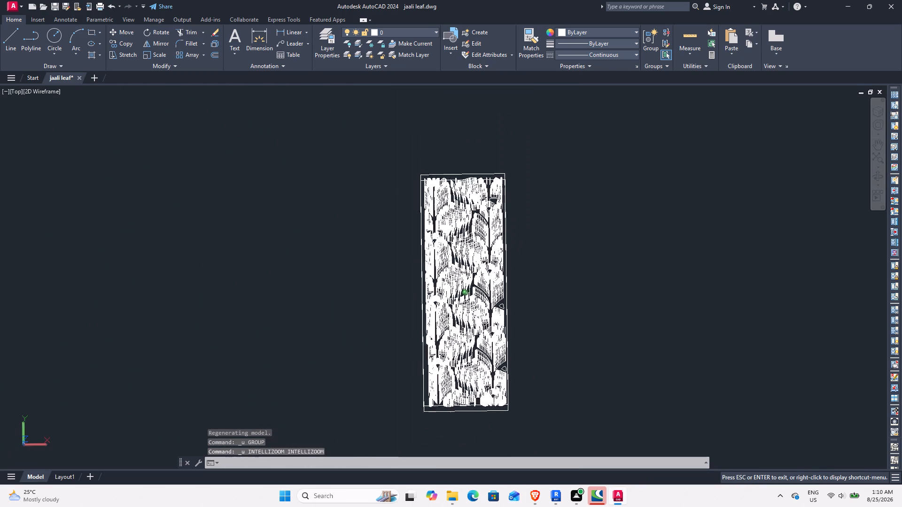
{"action": "middle_click_drag", "start_coordinate": [448, 351], "coordinate": [446, 349], "text": "shift"}
{"action": "key", "text": "ctrl+z"}
{"action": "key", "text": "ctrl+z"}
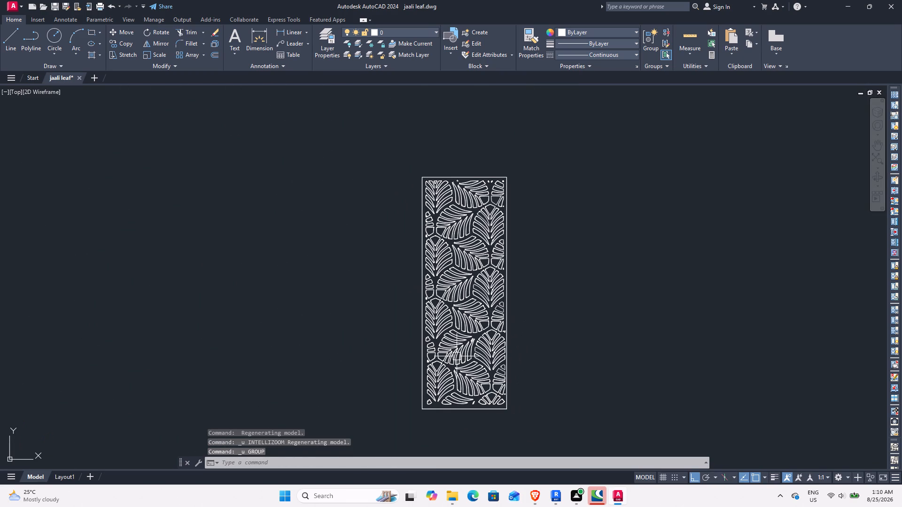
{"action": "key", "text": "ctrl+z"}
{"action": "key", "text": "ctrl+z"}
{"action": "key", "text": "ctrl+z"}
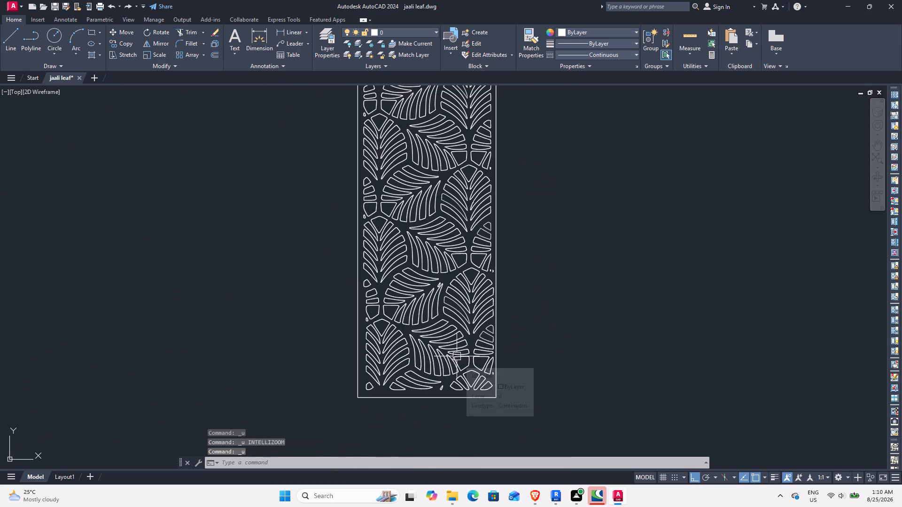
{"action": "key", "text": "ctrl+z"}
{"action": "key", "text": "ctrl+z"}
{"action": "key", "text": "ctrl+z"}
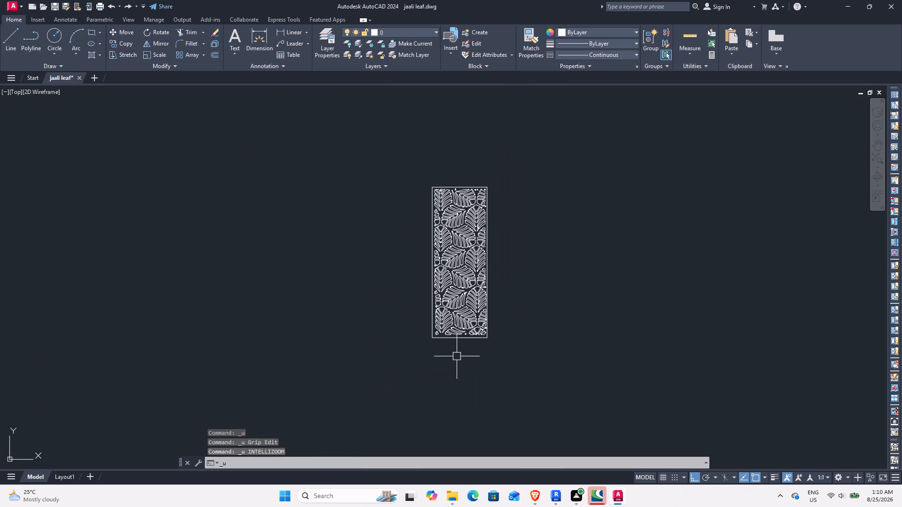
Stretch the flat border rectangle's right edge outward by about 0.52" to widen the margin beside the leaves.
{"action": "middle_click_drag", "start_coordinate": [439, 306], "coordinate": [441, 342], "text": "shift"}
{"action": "scroll", "coordinate": [476, 298], "scroll_direction": "up", "scroll_amount": 2}
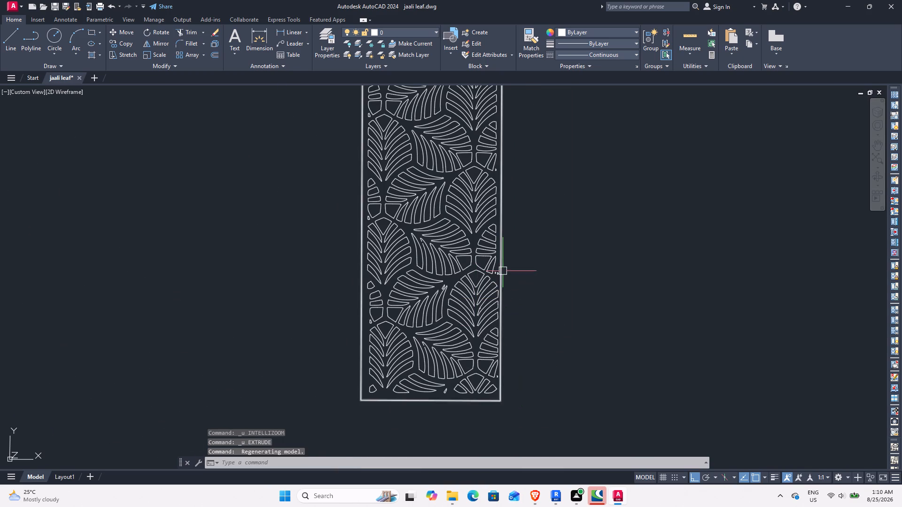
{"action": "left_click", "coordinate": [503, 271]}
{"action": "scroll", "coordinate": [501, 210], "scroll_direction": "up", "scroll_amount": 4}
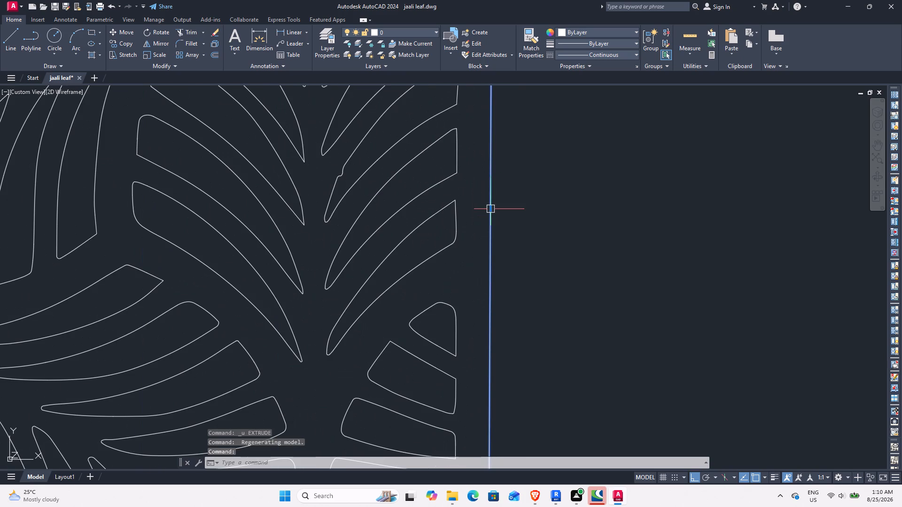
{"action": "left_click", "coordinate": [491, 207]}
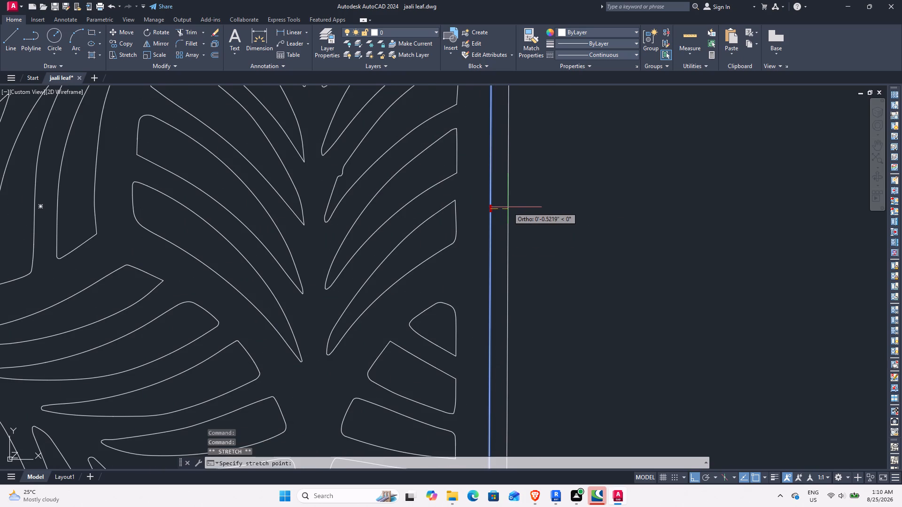
{"action": "left_click", "coordinate": [508, 207]}
{"action": "scroll", "coordinate": [520, 244], "scroll_direction": "down", "scroll_amount": 4}
{"action": "double_click", "coordinate": [574, 334]}
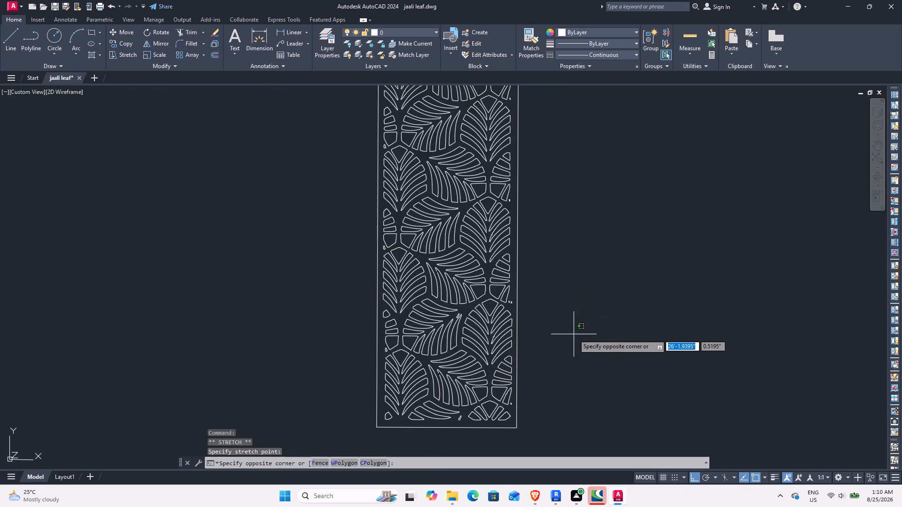
{"action": "middle_click_drag", "start_coordinate": [567, 267], "coordinate": [572, 343]}
{"action": "left_click", "coordinate": [568, 315]}
Extrude the border rectangle together with all the leaf outlines to a height of 1".
{"action": "scroll", "coordinate": [568, 315], "scroll_direction": "down", "scroll_amount": 1}
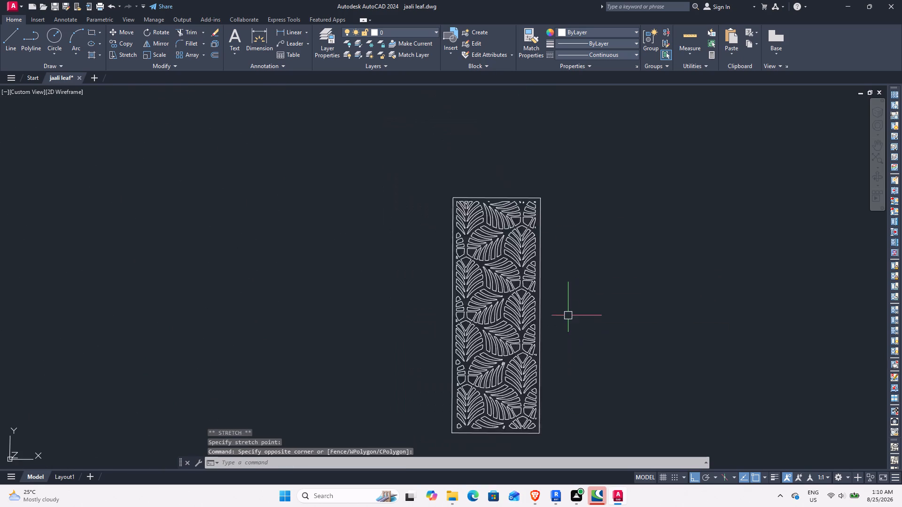
{"action": "scroll", "coordinate": [568, 315], "scroll_direction": "down", "scroll_amount": 1}
{"action": "middle_click_drag", "start_coordinate": [570, 321], "coordinate": [505, 299]}
{"action": "type", "text": "ext"}
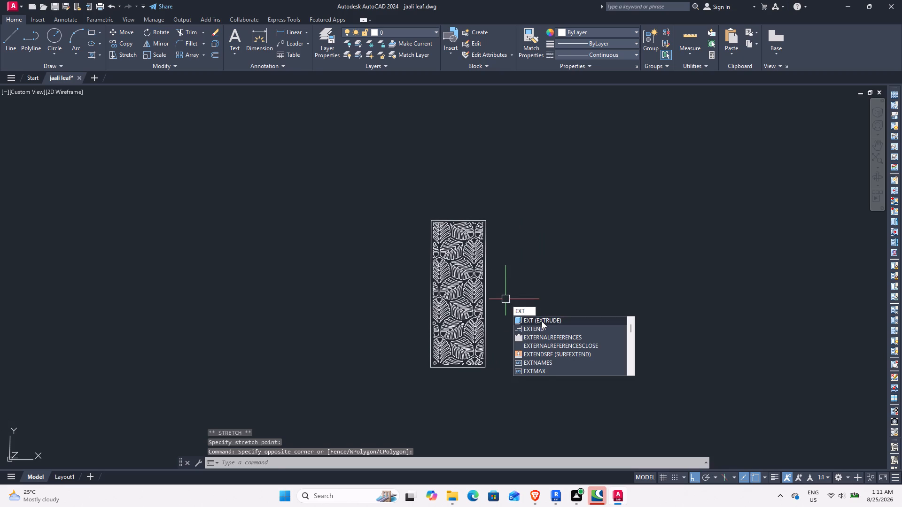
{"action": "left_click", "coordinate": [542, 321]}
{"action": "left_click", "coordinate": [498, 402]}
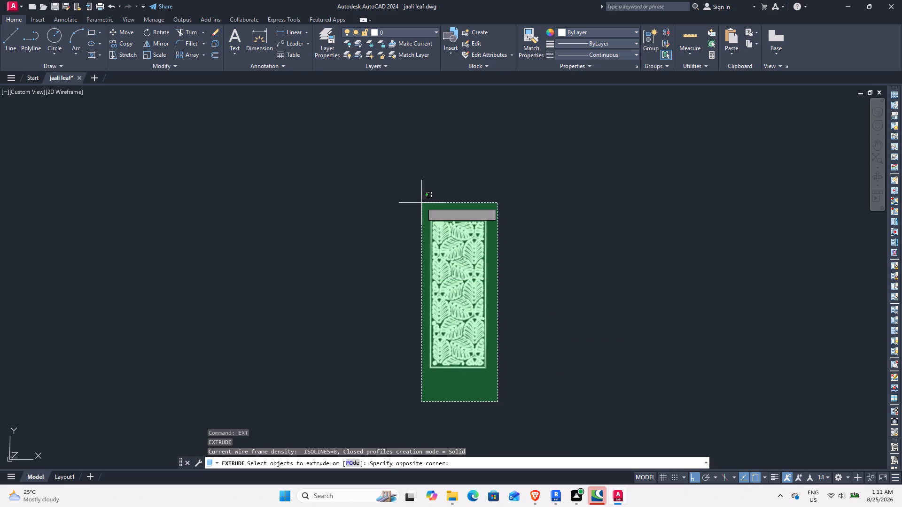
{"action": "left_click", "coordinate": [422, 194]}
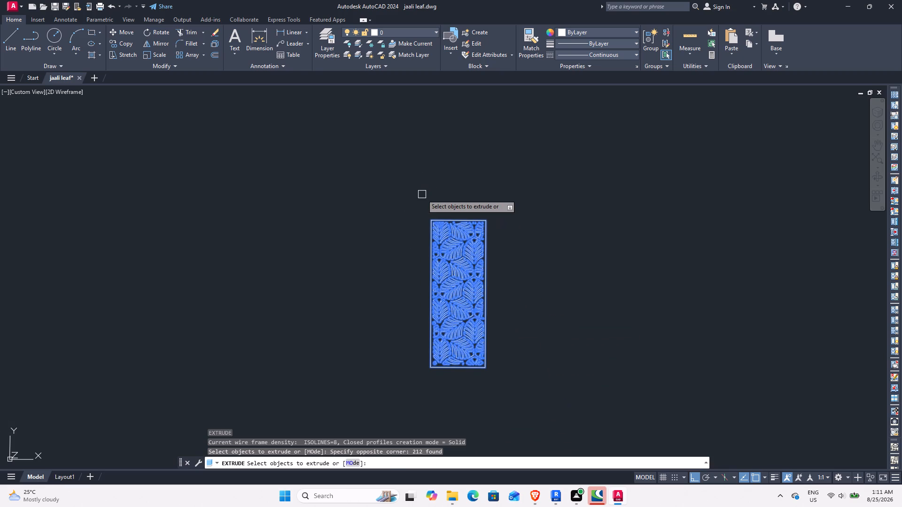
{"action": "key", "text": "space"}
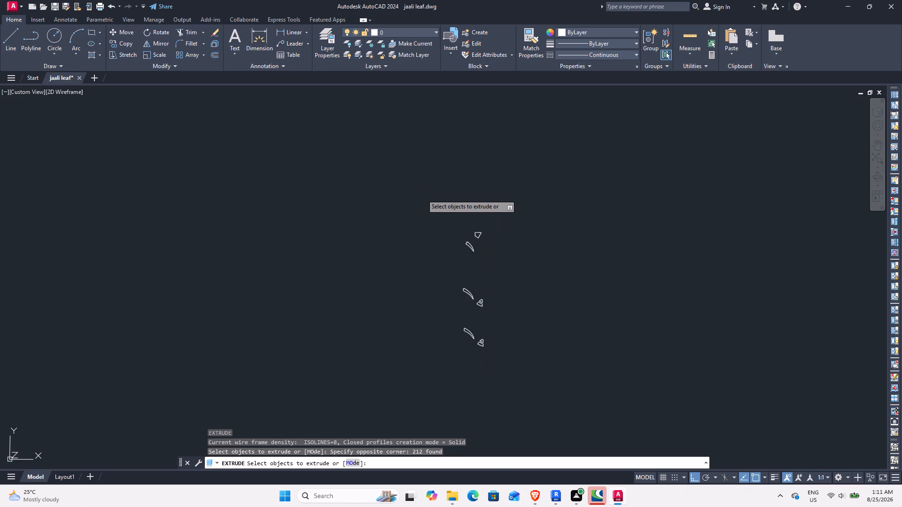
{"action": "key", "text": "1"}
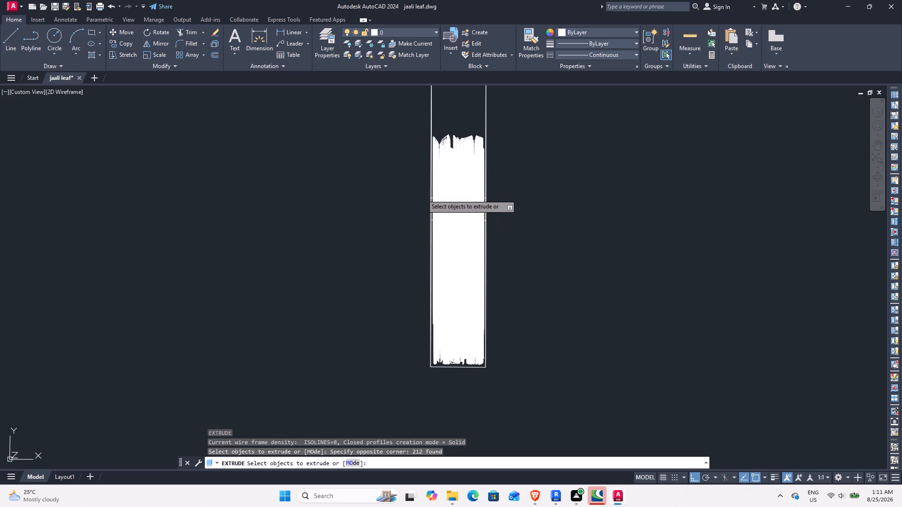
{"action": "key", "text": "Return"}
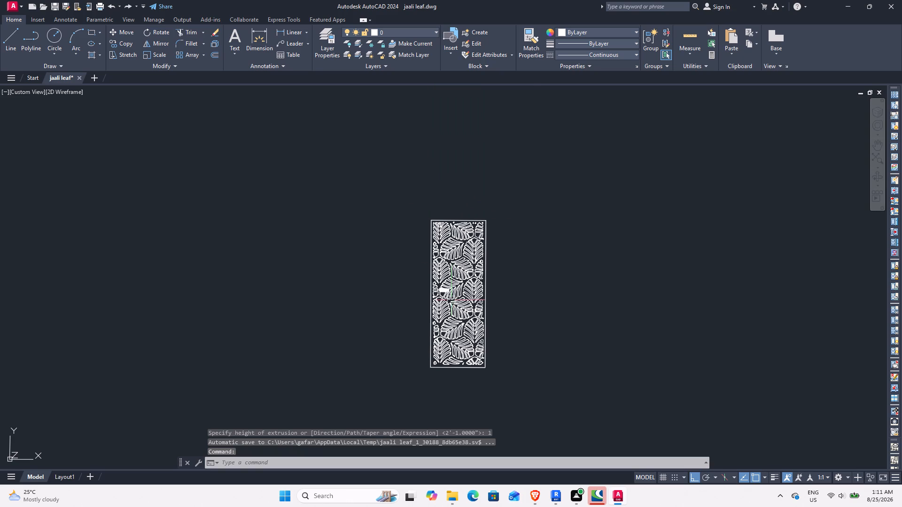
Examine the extruded panel's thickness and leaf solids in 3D from several angles.
{"action": "scroll", "coordinate": [454, 306], "scroll_direction": "up", "scroll_amount": 2}
{"action": "middle_click_drag", "start_coordinate": [397, 327], "coordinate": [487, 246], "text": "shift"}
{"action": "middle_click_drag", "start_coordinate": [381, 315], "coordinate": [436, 208], "text": "shift"}
{"action": "middle_click_drag", "start_coordinate": [423, 247], "coordinate": [389, 304], "text": "shift"}
{"action": "middle_click_drag", "start_coordinate": [391, 309], "coordinate": [385, 271]}
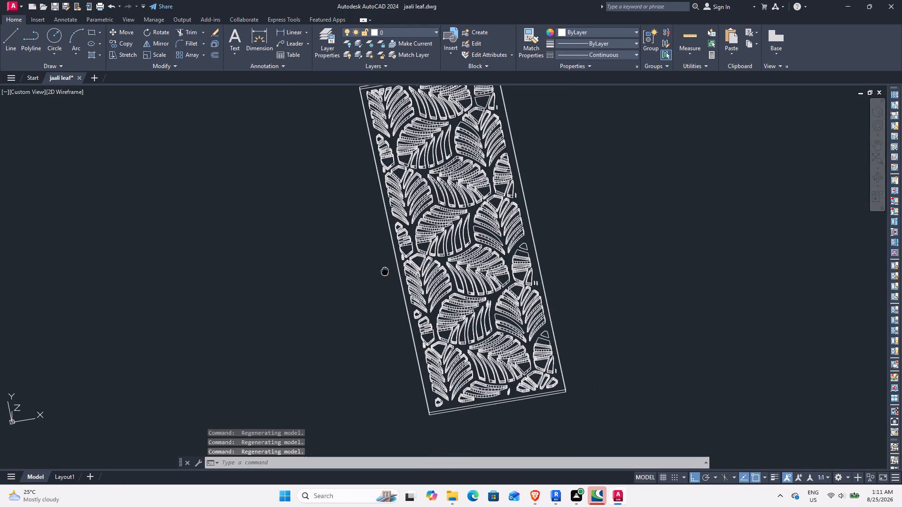
{"action": "middle_click_drag", "start_coordinate": [385, 271], "coordinate": [381, 273]}
{"action": "middle_click_drag", "start_coordinate": [544, 315], "coordinate": [520, 337], "text": "shift"}
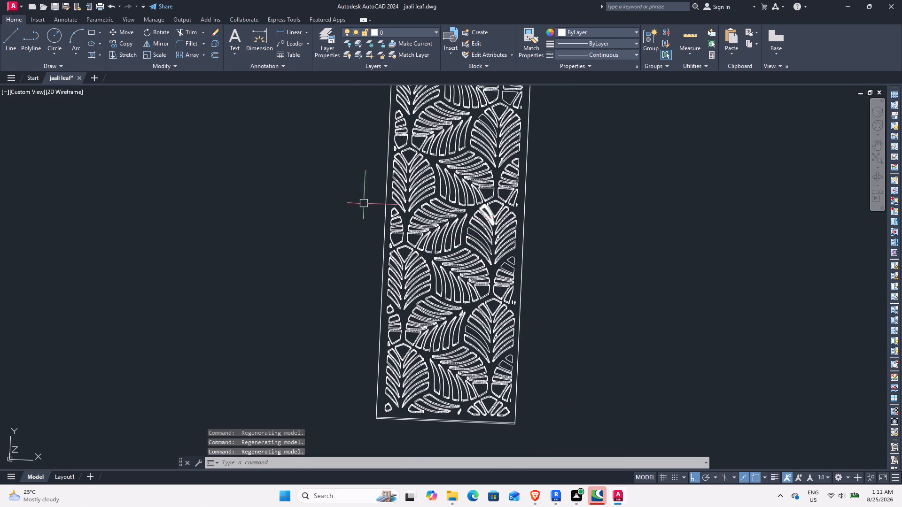
In the Top view, subtract all the extruded leaf solids from the extruded border slab to perforate the panel.
{"action": "left_click", "coordinate": [30, 93]}
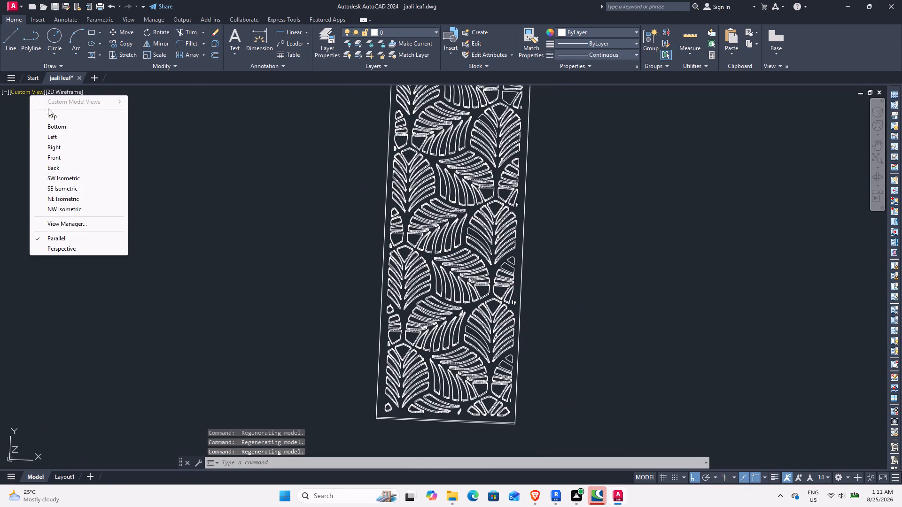
{"action": "left_click", "coordinate": [55, 116]}
{"action": "scroll", "coordinate": [409, 258], "scroll_direction": "down", "scroll_amount": 1}
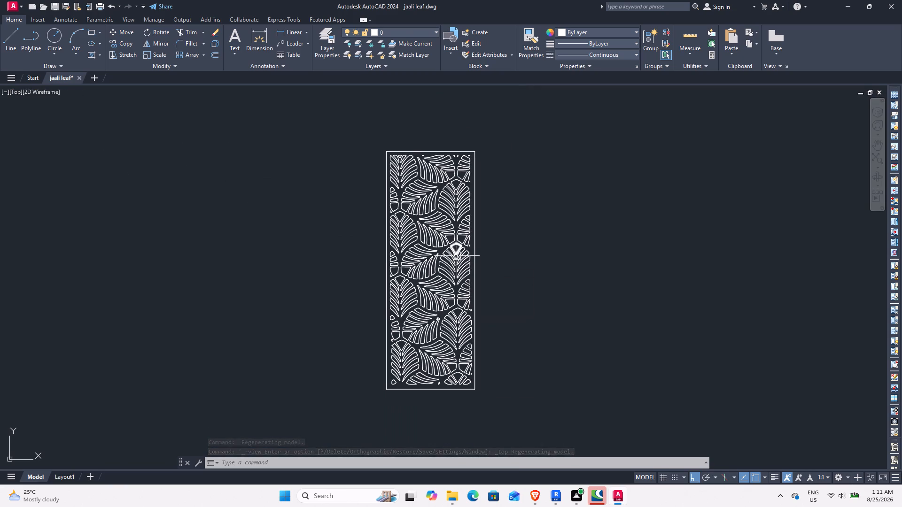
{"action": "type", "text": "sub"}
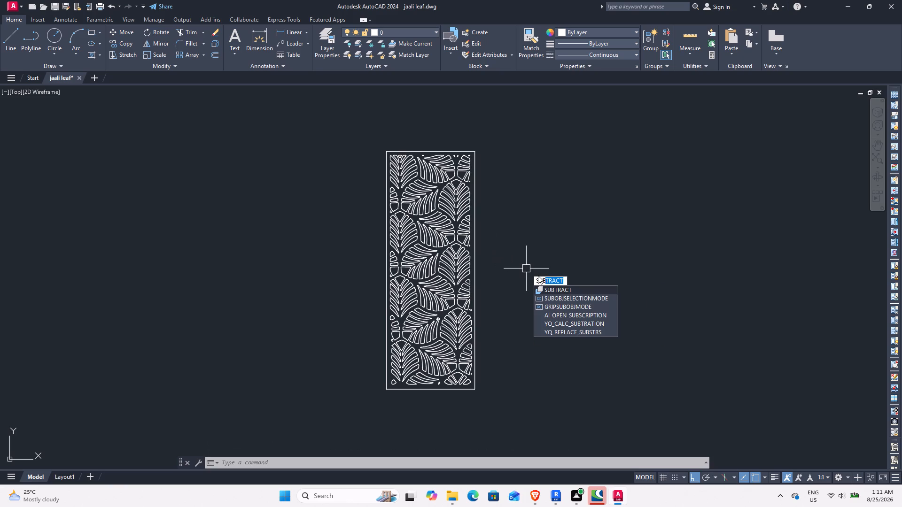
{"action": "key", "text": "space"}
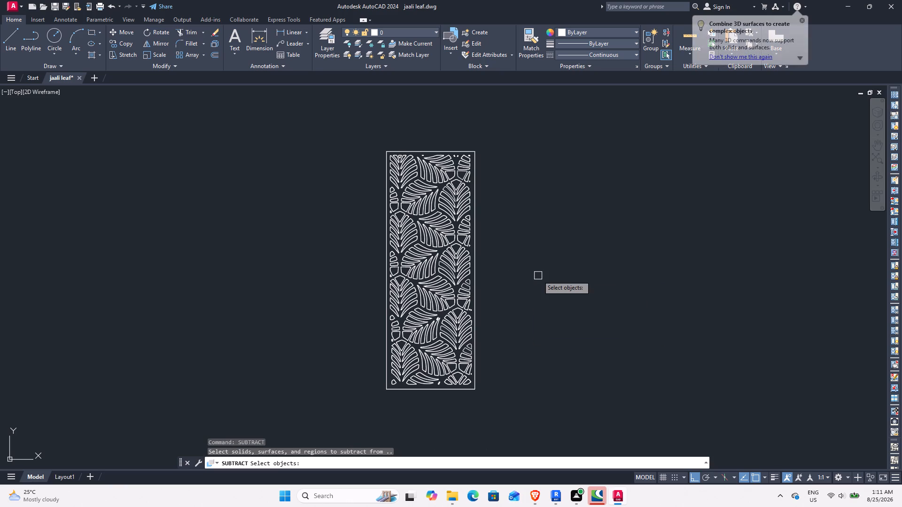
{"action": "left_click", "coordinate": [478, 315]}
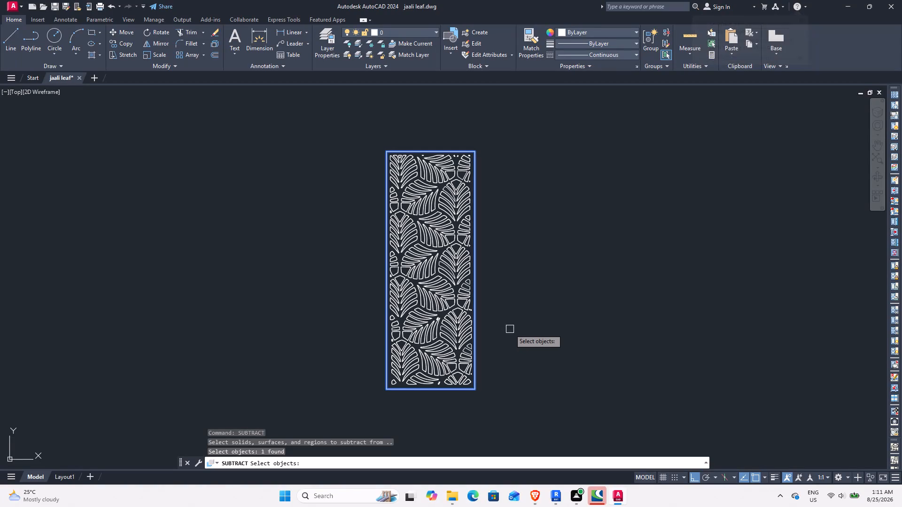
{"action": "key", "text": "space"}
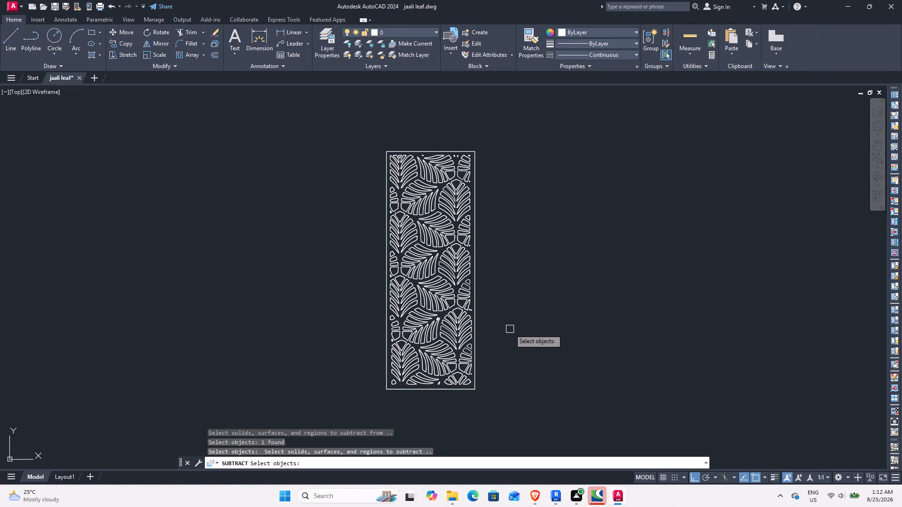
{"action": "scroll", "coordinate": [463, 382], "scroll_direction": "up", "scroll_amount": 6}
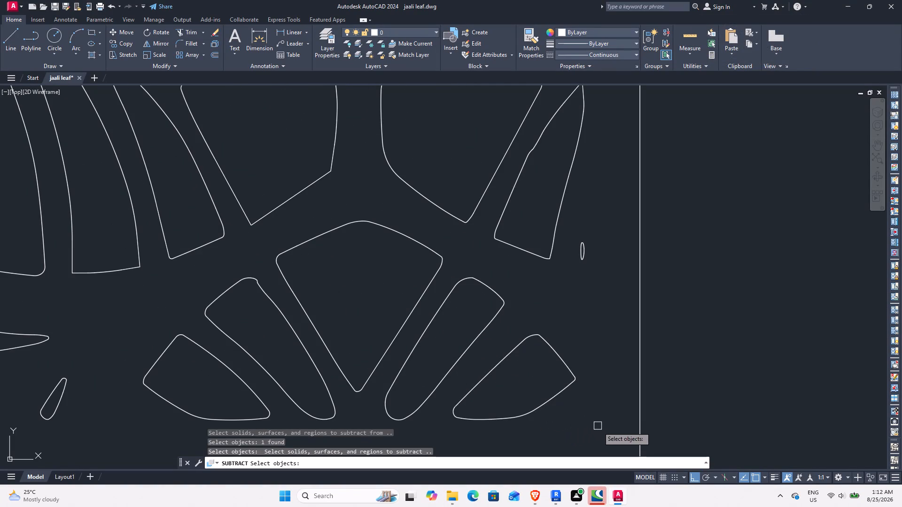
{"action": "left_click", "coordinate": [602, 433]}
{"action": "scroll", "coordinate": [419, 248], "scroll_direction": "down", "scroll_amount": 4}
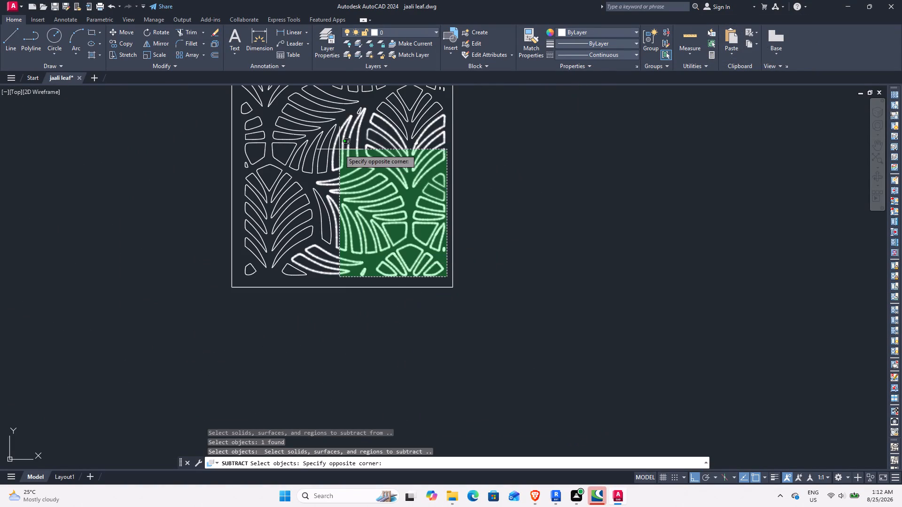
{"action": "scroll", "coordinate": [337, 147], "scroll_direction": "down", "scroll_amount": 2}
{"action": "scroll", "coordinate": [341, 217], "scroll_direction": "down", "scroll_amount": 3}
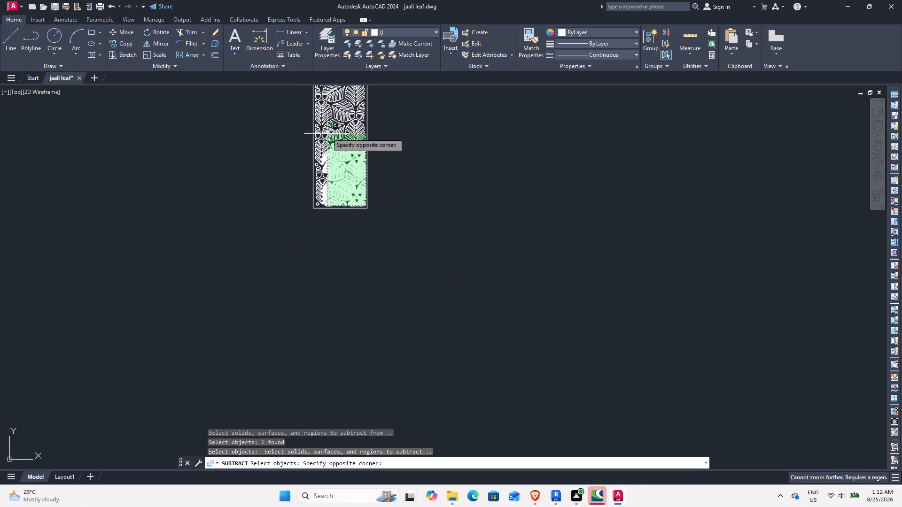
{"action": "middle_click_drag", "start_coordinate": [327, 117], "coordinate": [338, 237]}
{"action": "scroll", "coordinate": [329, 186], "scroll_direction": "up", "scroll_amount": 6}
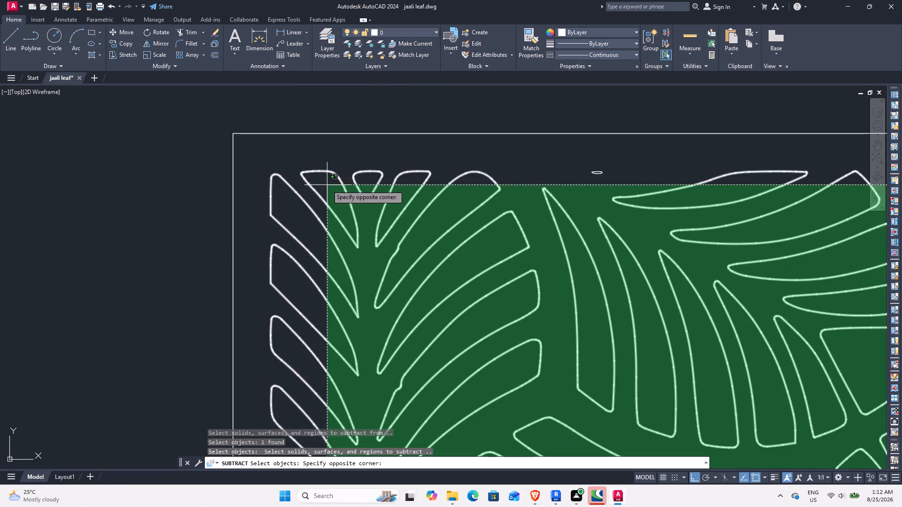
{"action": "left_click", "coordinate": [261, 157]}
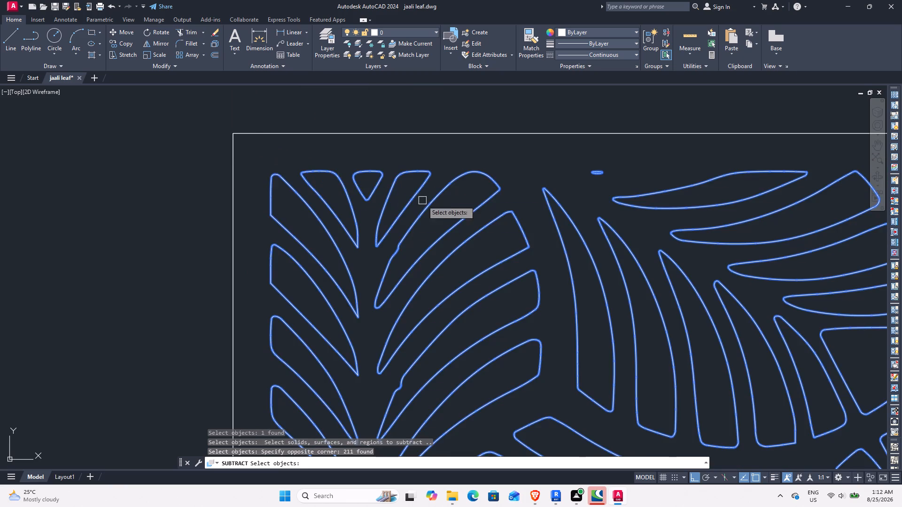
{"action": "scroll", "coordinate": [451, 207], "scroll_direction": "down", "scroll_amount": 3}
{"action": "key", "text": "space"}
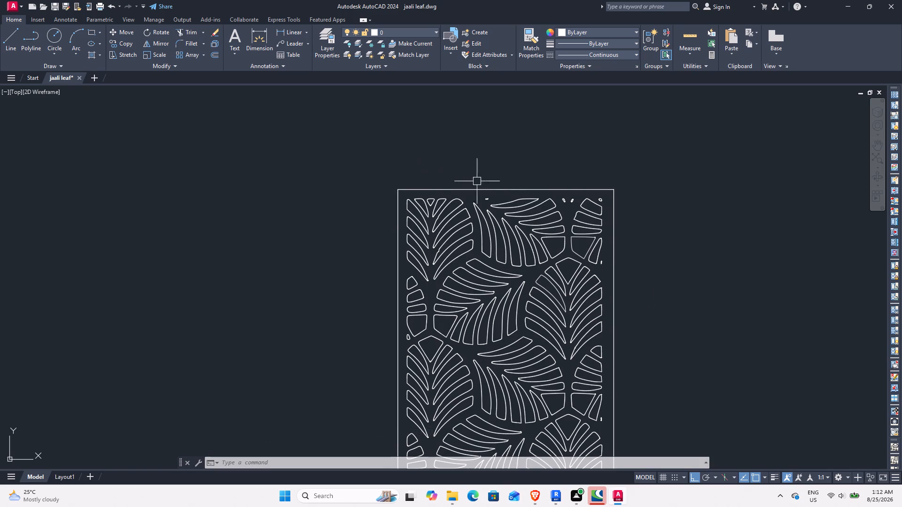
{"action": "scroll", "coordinate": [592, 245], "scroll_direction": "up", "scroll_amount": 2}
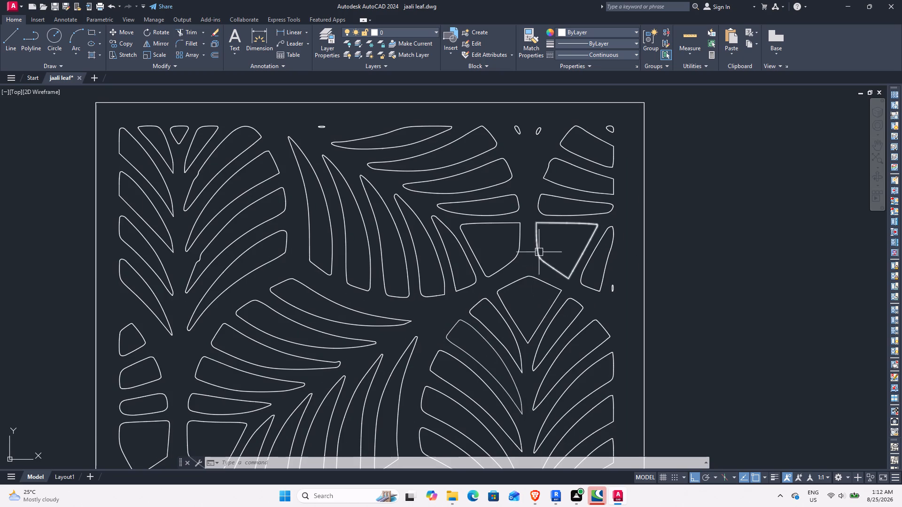
Examine the subtracted jaali panel in 3D along its full length, checking the leaf cut-outs.
{"action": "scroll", "coordinate": [538, 294], "scroll_direction": "down", "scroll_amount": 2}
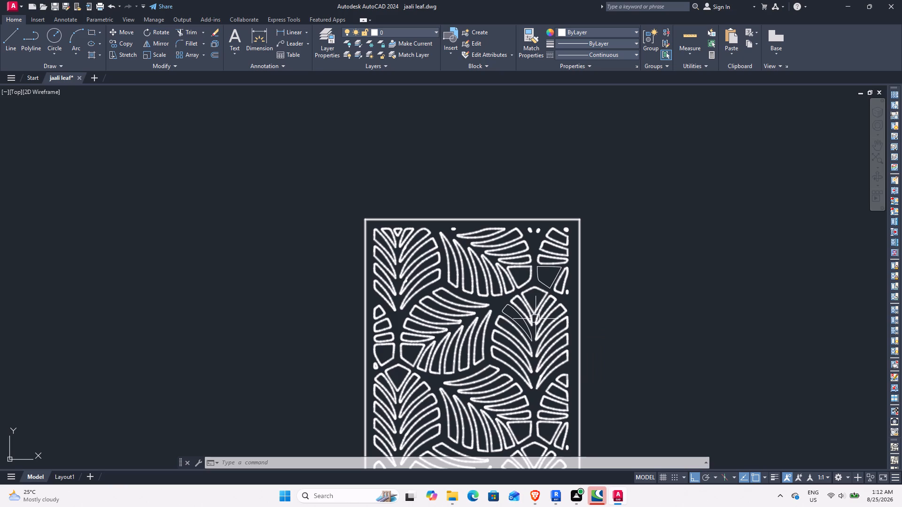
{"action": "middle_click_drag", "start_coordinate": [499, 327], "coordinate": [544, 302], "text": "shift"}
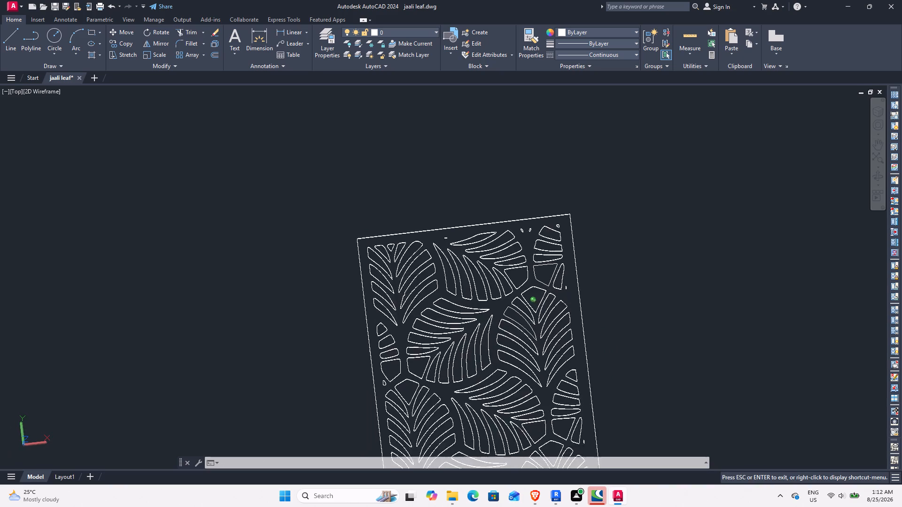
{"action": "middle_click_drag", "start_coordinate": [544, 302], "coordinate": [570, 259], "text": "shift"}
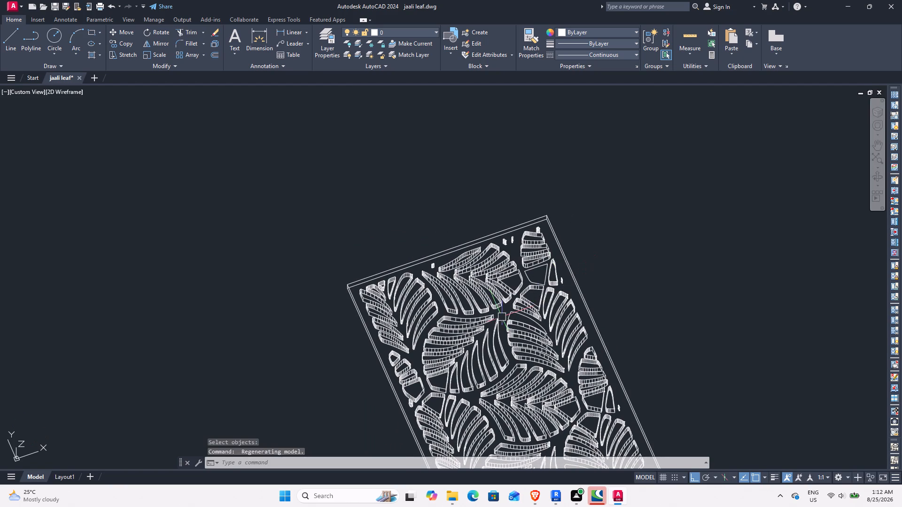
{"action": "middle_click_drag", "start_coordinate": [494, 315], "coordinate": [459, 170]}
{"action": "middle_click_drag", "start_coordinate": [591, 345], "coordinate": [552, 265]}
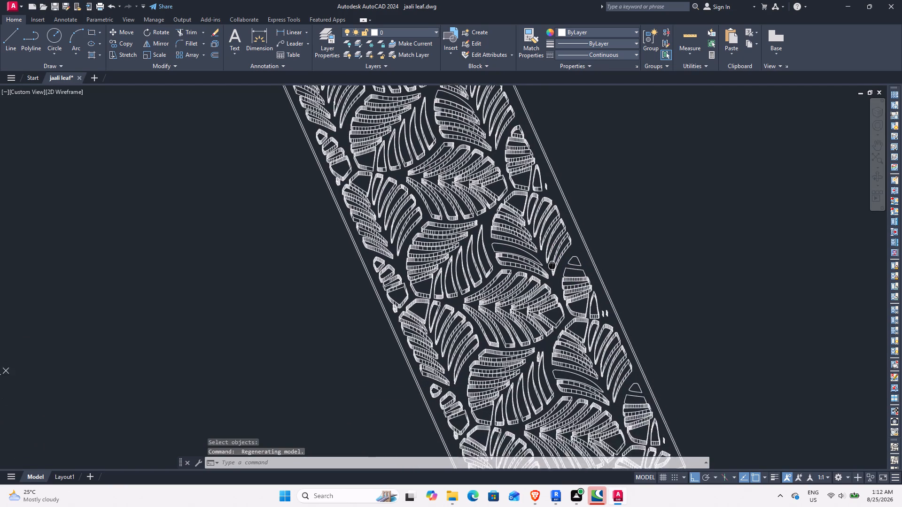
{"action": "middle_click_drag", "start_coordinate": [552, 265], "coordinate": [529, 228]}
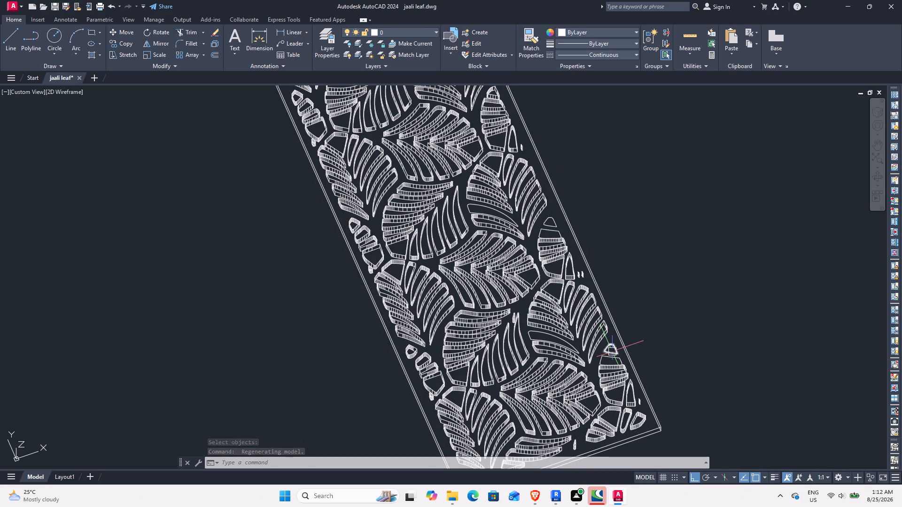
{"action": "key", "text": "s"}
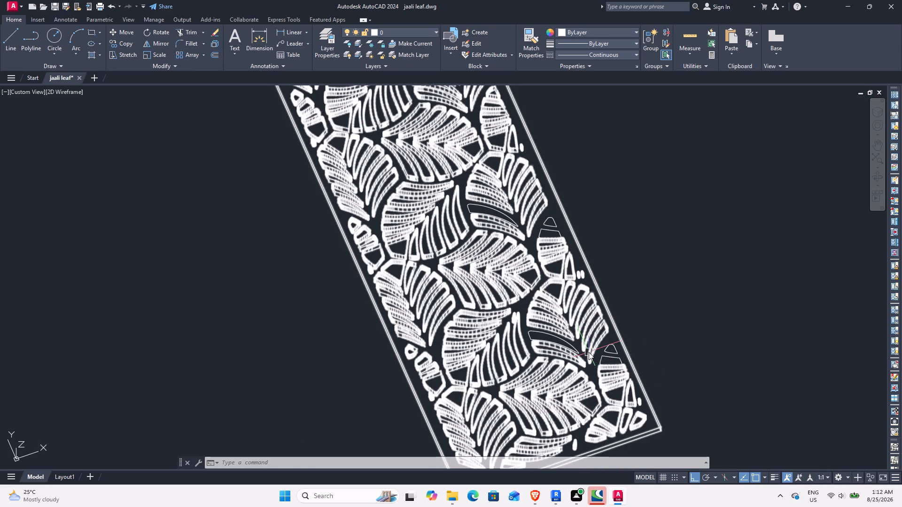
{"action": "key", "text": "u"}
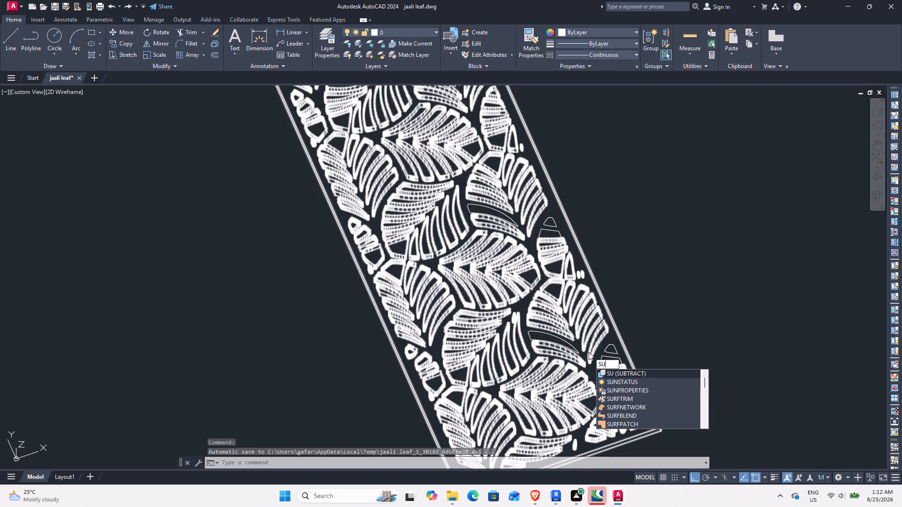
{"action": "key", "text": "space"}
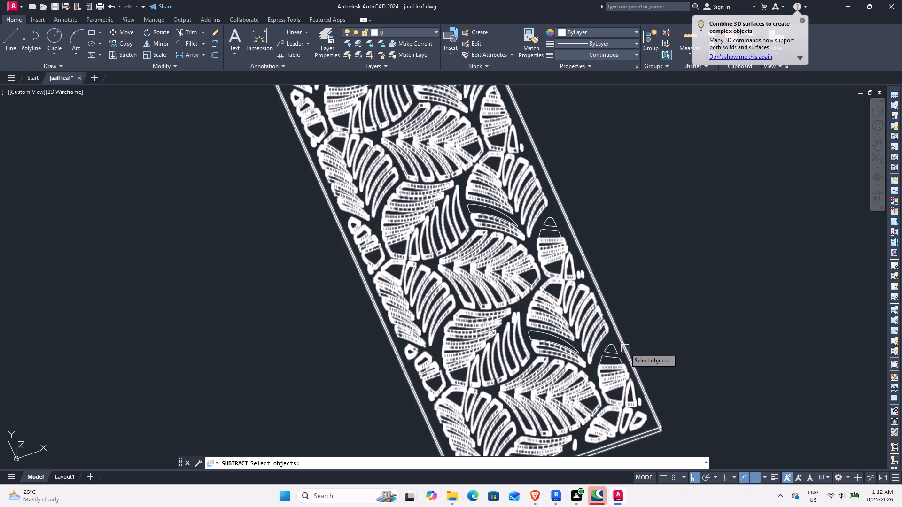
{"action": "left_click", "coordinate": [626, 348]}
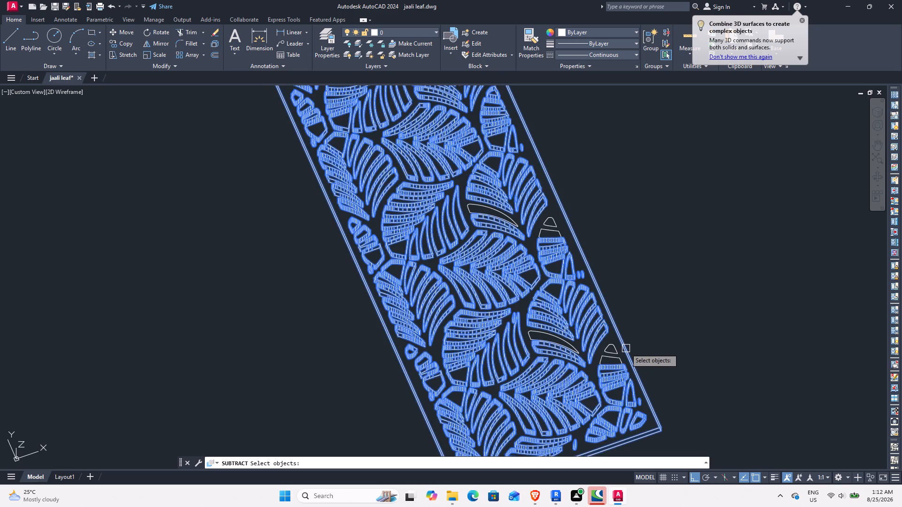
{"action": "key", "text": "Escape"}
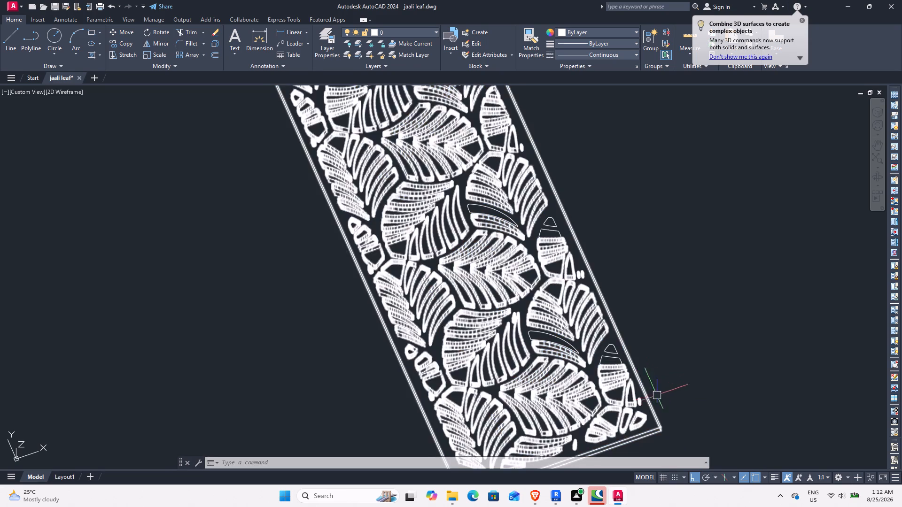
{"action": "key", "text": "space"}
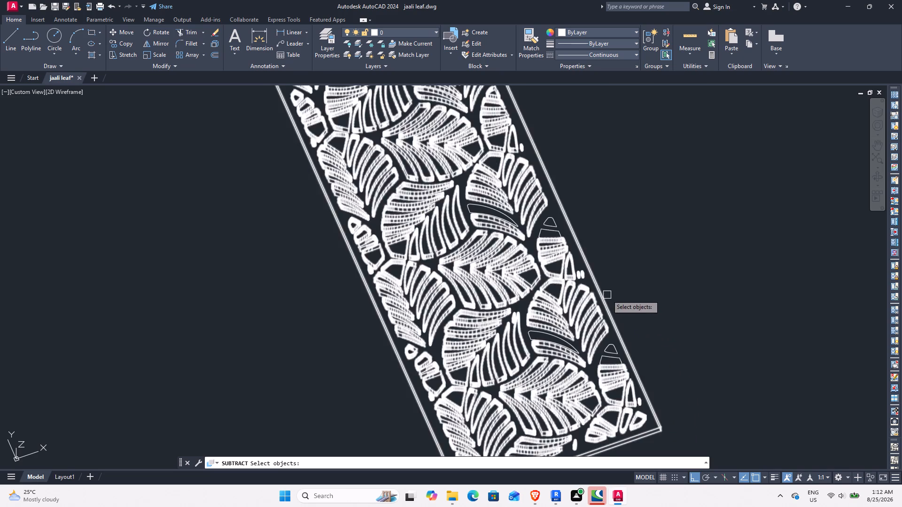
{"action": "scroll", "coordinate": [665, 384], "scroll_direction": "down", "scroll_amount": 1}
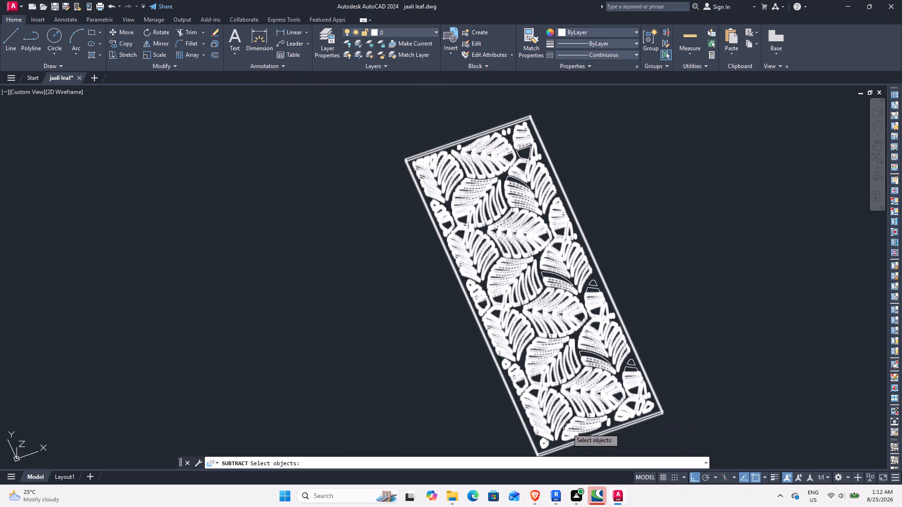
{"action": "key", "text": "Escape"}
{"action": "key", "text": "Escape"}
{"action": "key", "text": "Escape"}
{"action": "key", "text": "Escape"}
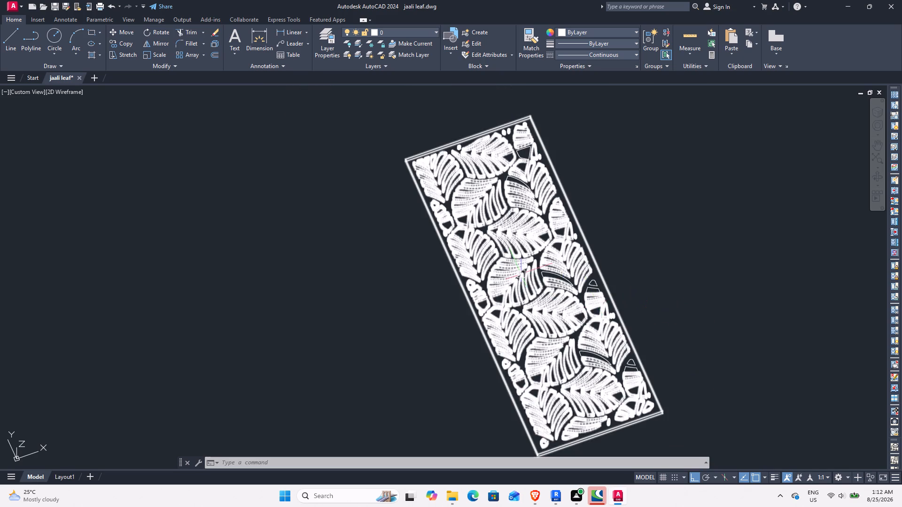
Save the jaali leaf drawing and check the recent command history.
{"action": "scroll", "coordinate": [576, 282], "scroll_direction": "down", "scroll_amount": 3}
{"action": "key", "text": "ctrl+s"}
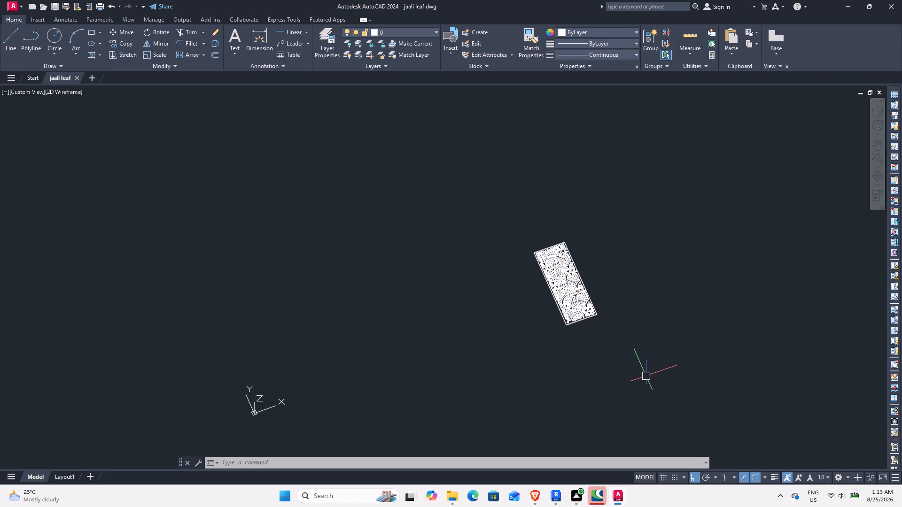
{"action": "key", "text": "ctrl+s"}
{"action": "key", "text": "ctrl+s"}
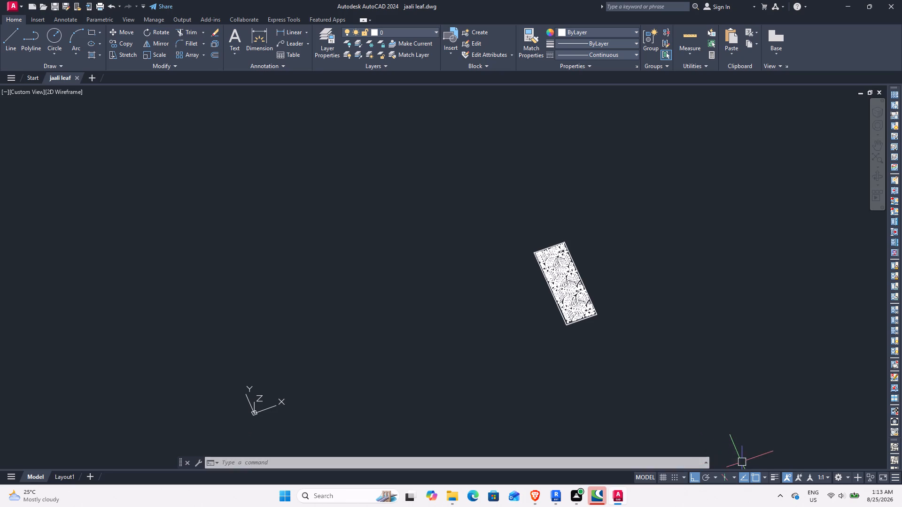
{"action": "left_click", "coordinate": [707, 462]}
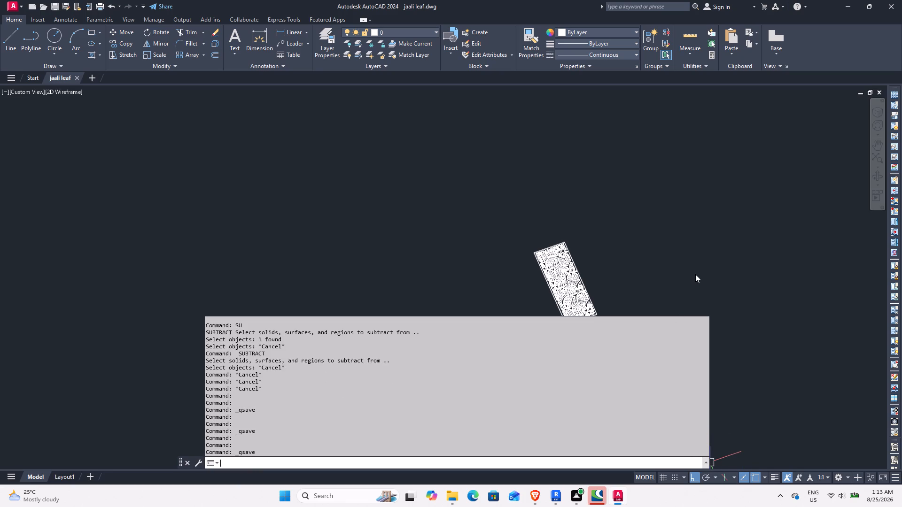
{"action": "triple_click", "coordinate": [695, 274]}
{"action": "left_click", "coordinate": [695, 274]}
{"action": "double_click", "coordinate": [661, 376]}
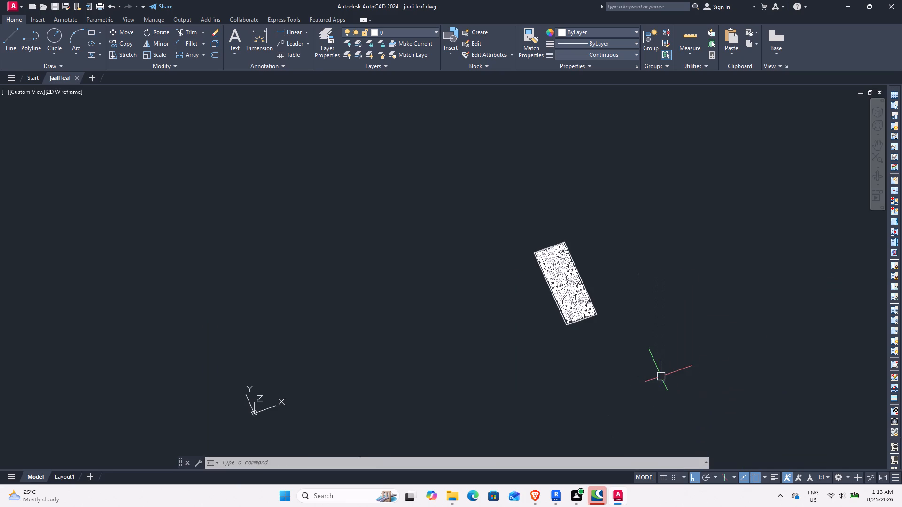
Switch to Revit and import the jaali leaf DWG from Downloads into the family's 3D view, positioned Auto - Center to Center.
{"action": "left_click", "coordinate": [551, 498]}
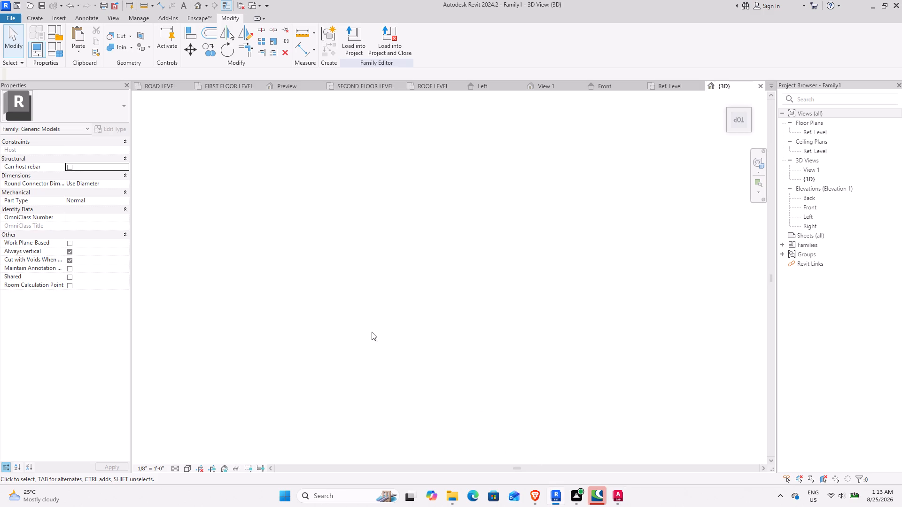
{"action": "scroll", "coordinate": [349, 184], "scroll_direction": "down", "scroll_amount": 4}
{"action": "scroll", "coordinate": [332, 185], "scroll_direction": "up", "scroll_amount": 2}
{"action": "left_click", "coordinate": [55, 18]}
{"action": "left_click", "coordinate": [271, 35]}
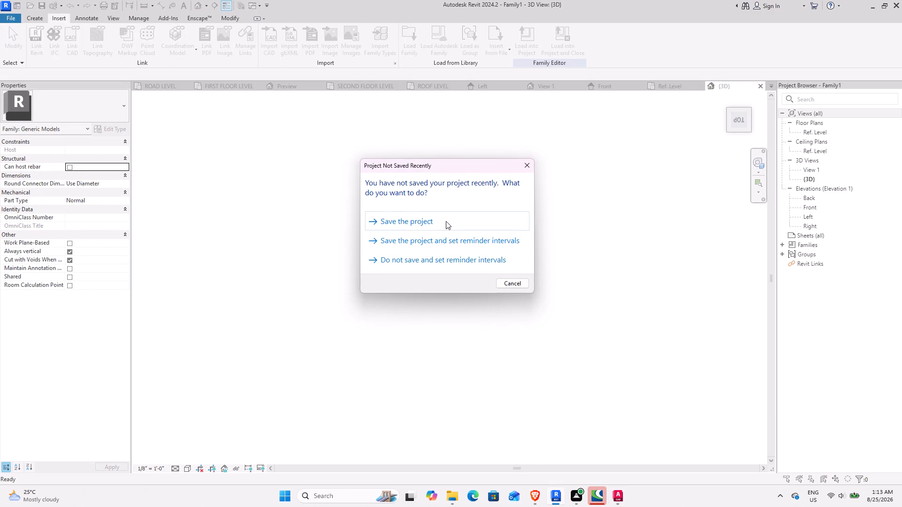
{"action": "left_click", "coordinate": [512, 284]}
{"action": "left_click", "coordinate": [372, 161]}
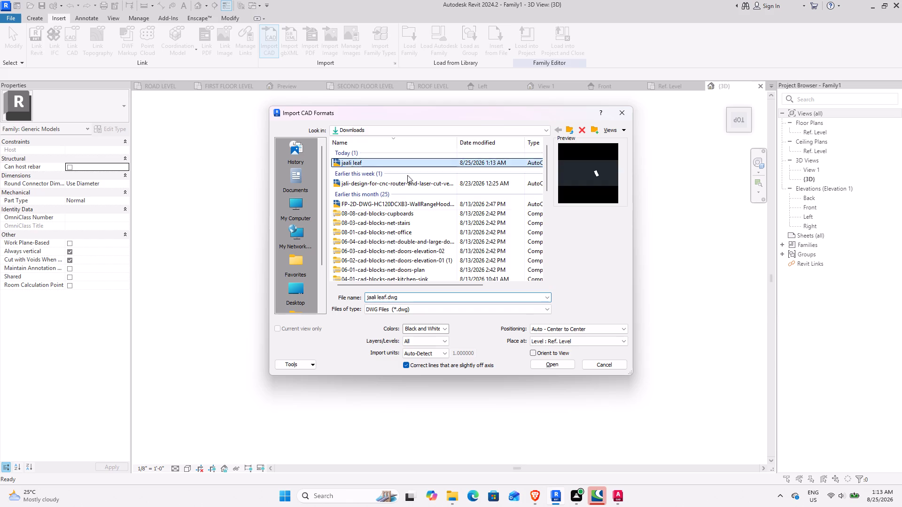
{"action": "left_click", "coordinate": [557, 362]}
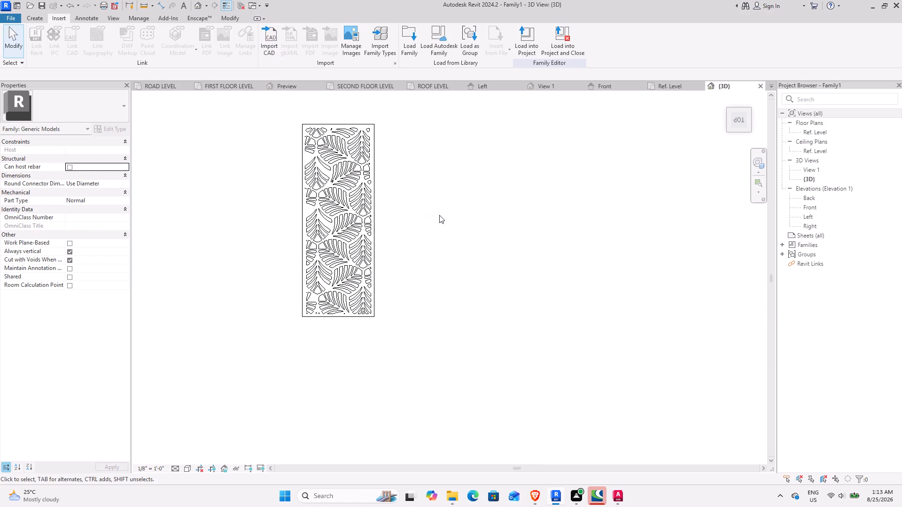
Set the family's 3D view to the Realistic visual style.
{"action": "middle_click_drag", "start_coordinate": [425, 269], "coordinate": [456, 339]}
{"action": "scroll", "coordinate": [430, 307], "scroll_direction": "up", "scroll_amount": 1}
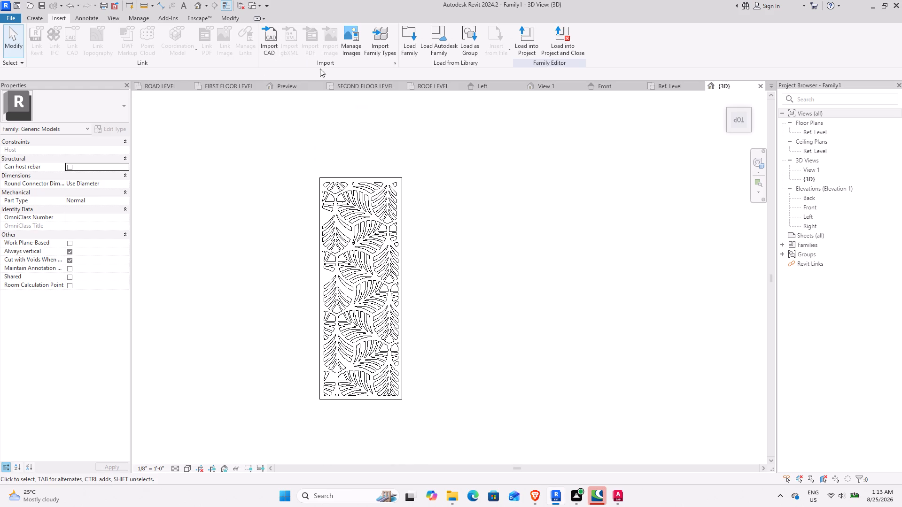
{"action": "double_click", "coordinate": [541, 140]}
{"action": "left_click", "coordinate": [534, 160]}
{"action": "left_click", "coordinate": [534, 160]}
{"action": "left_click", "coordinate": [187, 470]}
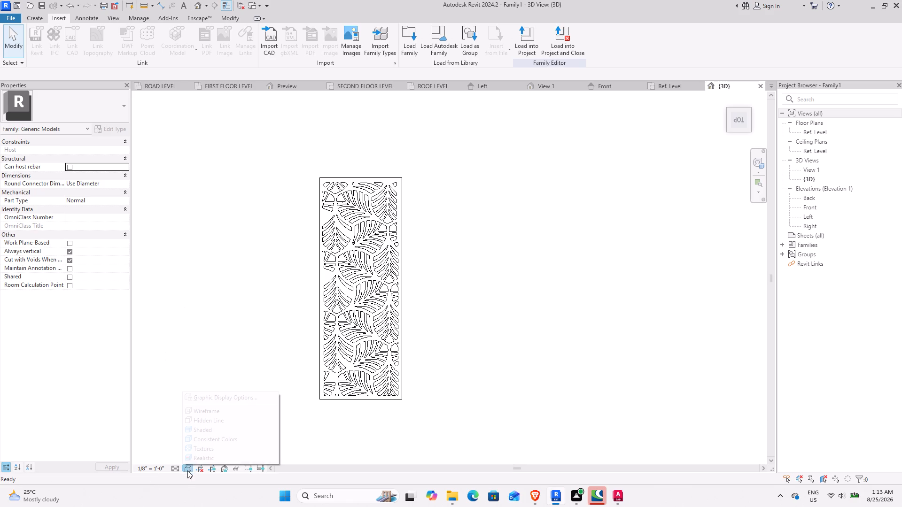
{"action": "left_click", "coordinate": [204, 455]}
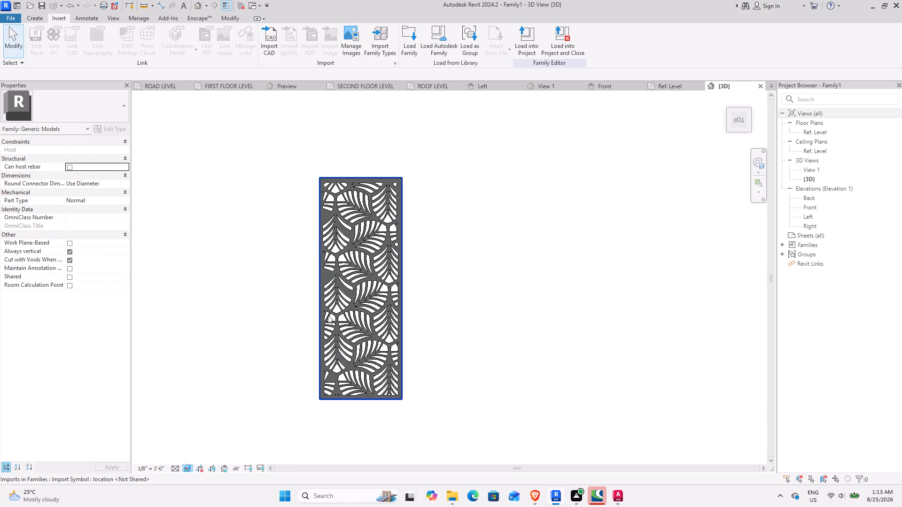
Examine the imported jaali panel's leaf perforations and thickness from several angles in the 3D view.
{"action": "scroll", "coordinate": [364, 255], "scroll_direction": "up", "scroll_amount": 6}
{"action": "scroll", "coordinate": [190, 369], "scroll_direction": "down", "scroll_amount": 2}
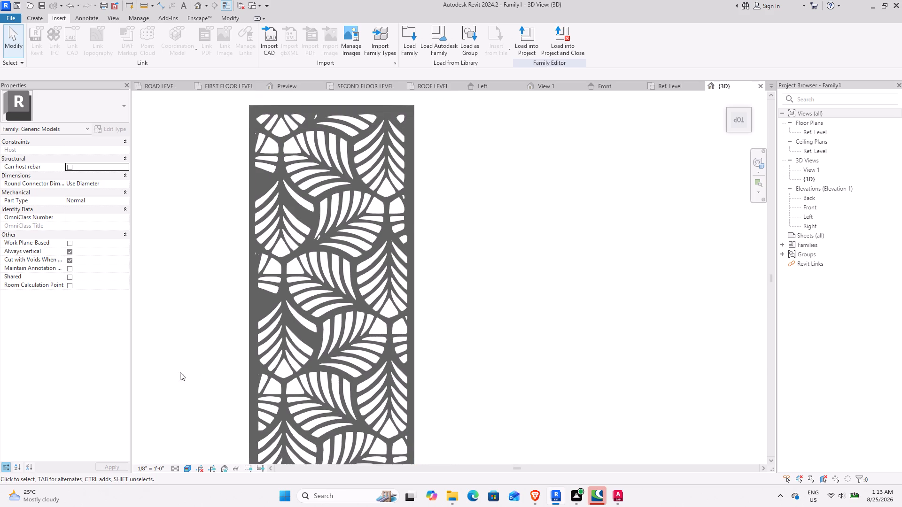
{"action": "middle_click_drag", "start_coordinate": [146, 387], "coordinate": [202, 336], "text": "shift"}
{"action": "middle_click_drag", "start_coordinate": [214, 373], "coordinate": [360, 250]}
{"action": "scroll", "coordinate": [302, 344], "scroll_direction": "down", "scroll_amount": 5}
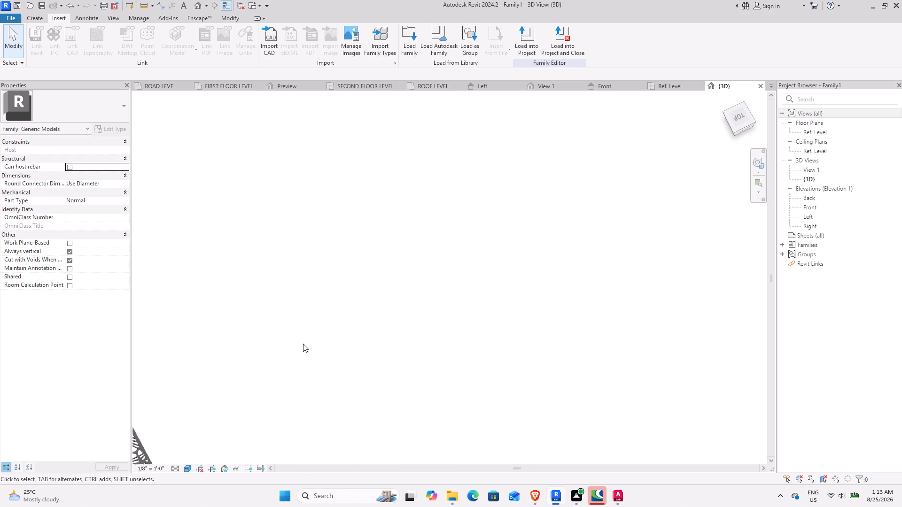
{"action": "scroll", "coordinate": [303, 344], "scroll_direction": "down", "scroll_amount": 5}
{"action": "middle_click_drag", "start_coordinate": [265, 370], "coordinate": [351, 265]}
{"action": "scroll", "coordinate": [277, 383], "scroll_direction": "up", "scroll_amount": 7}
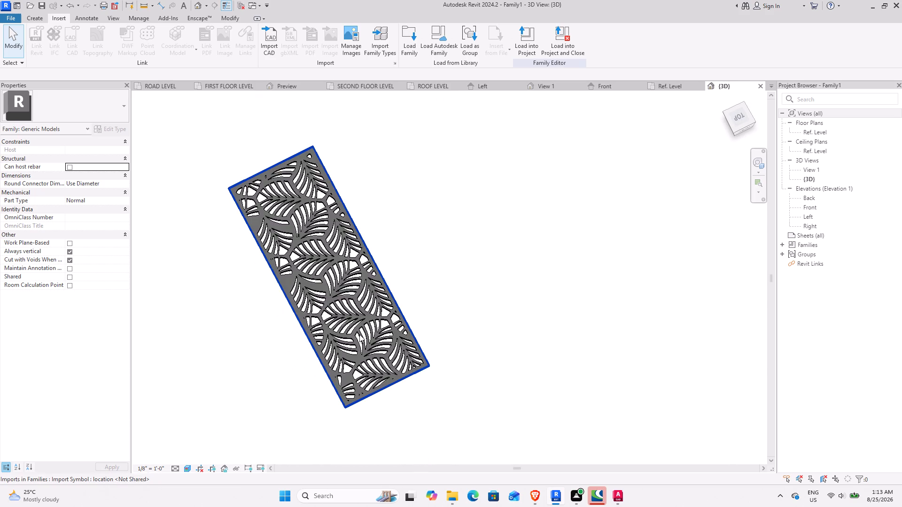
{"action": "middle_click_drag", "start_coordinate": [382, 369], "coordinate": [344, 369], "text": "shift"}
{"action": "middle_click_drag", "start_coordinate": [434, 271], "coordinate": [367, 435]}
{"action": "middle_click_drag", "start_coordinate": [477, 270], "coordinate": [421, 353]}
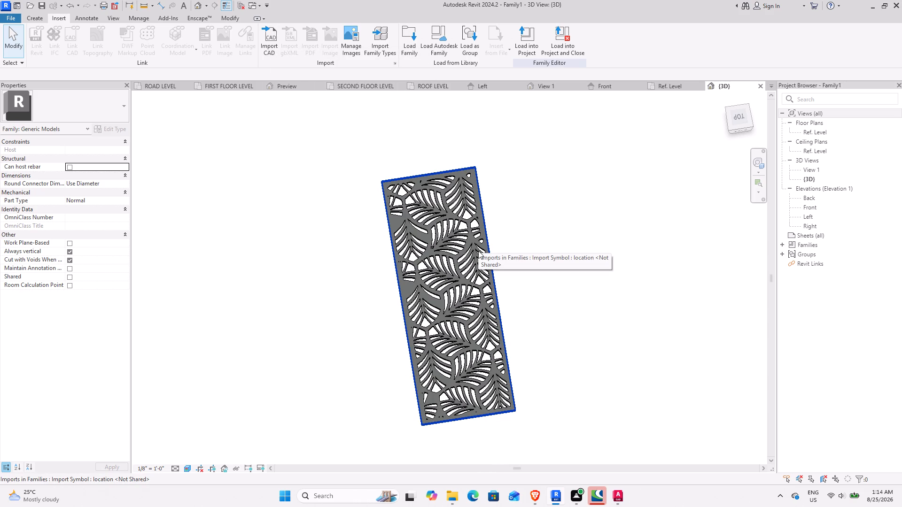
View the imported jaali panel from the top and check its short side with an aligned dimension, without placing it.
{"action": "left_click", "coordinate": [731, 115]}
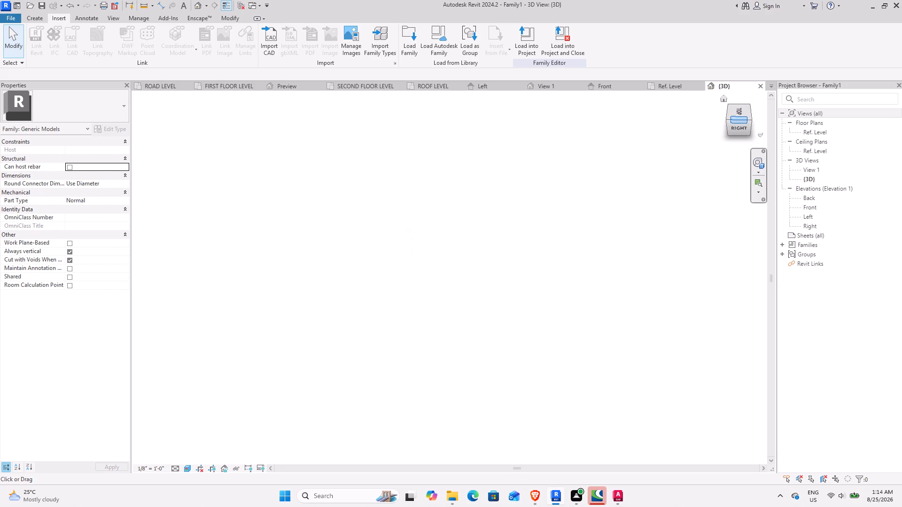
{"action": "left_click", "coordinate": [741, 113]}
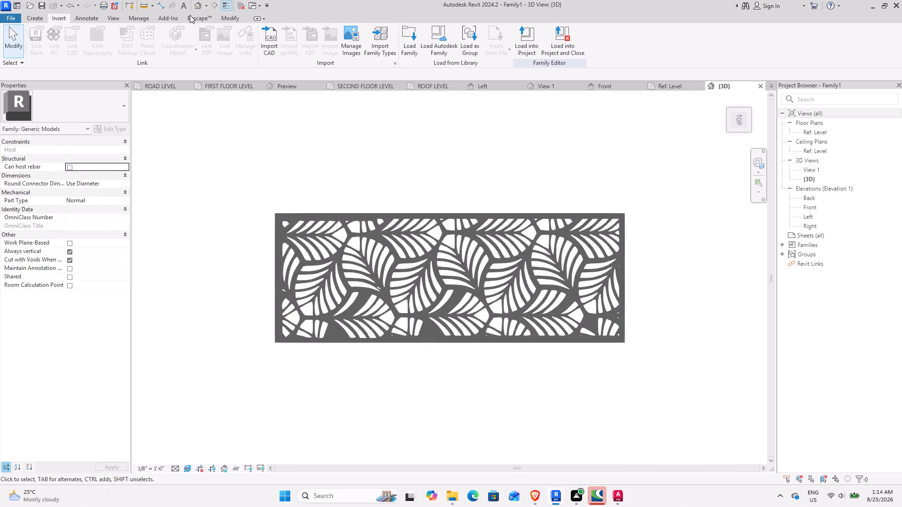
{"action": "left_click", "coordinate": [160, 8]}
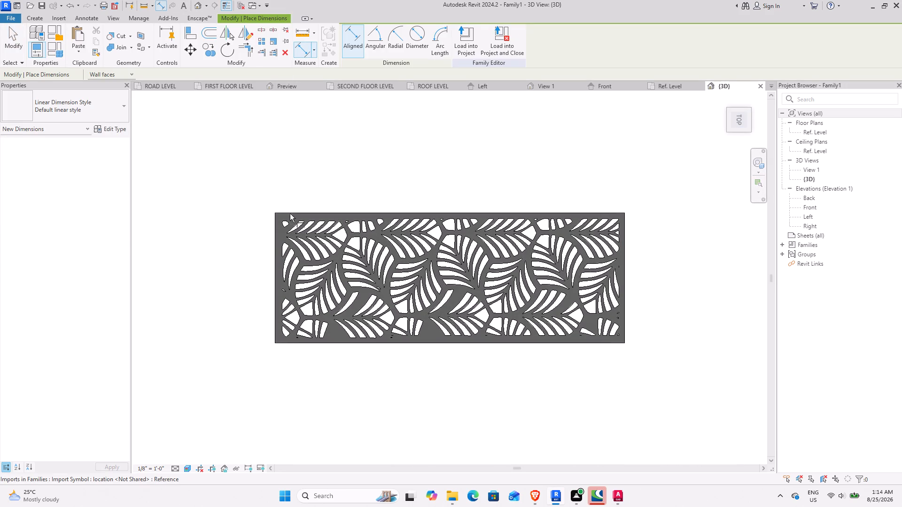
{"action": "left_click", "coordinate": [283, 210]}
{"action": "left_click", "coordinate": [295, 344]}
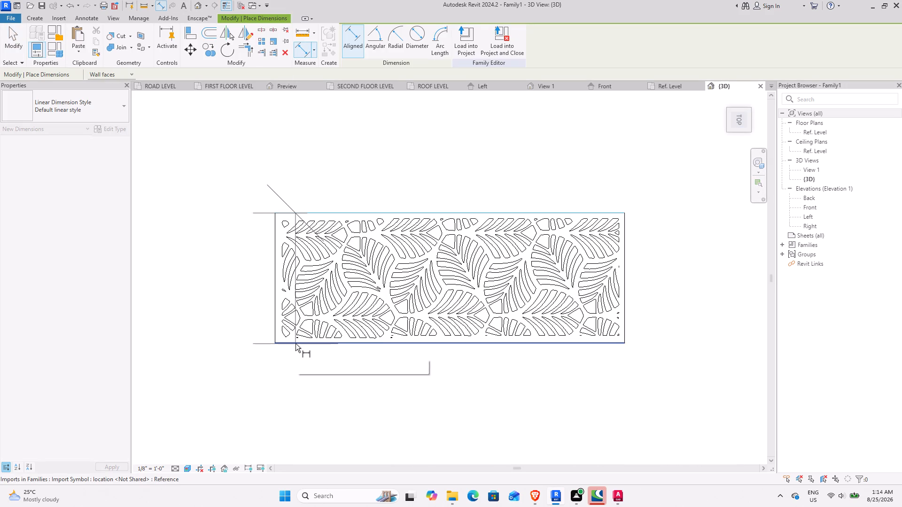
{"action": "key", "text": "Escape"}
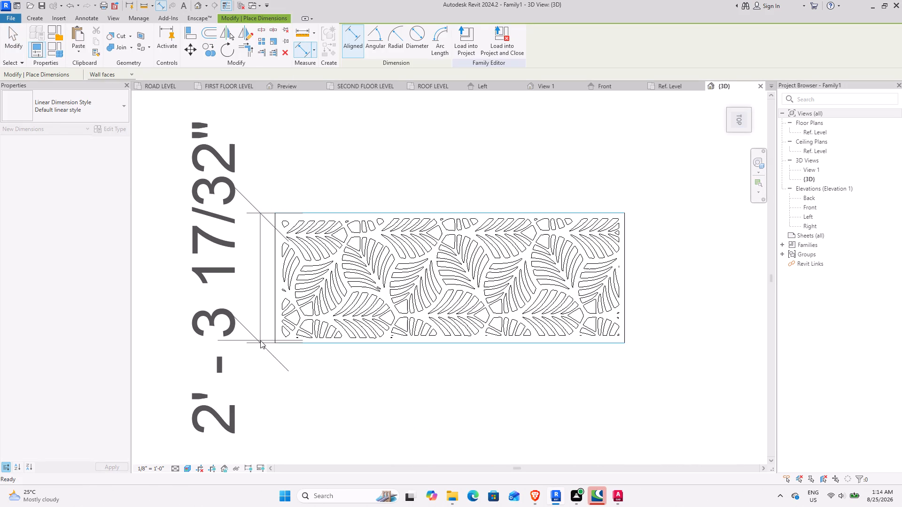
{"action": "key", "text": "Escape"}
{"action": "key", "text": "Escape"}
{"action": "key", "text": "Escape"}
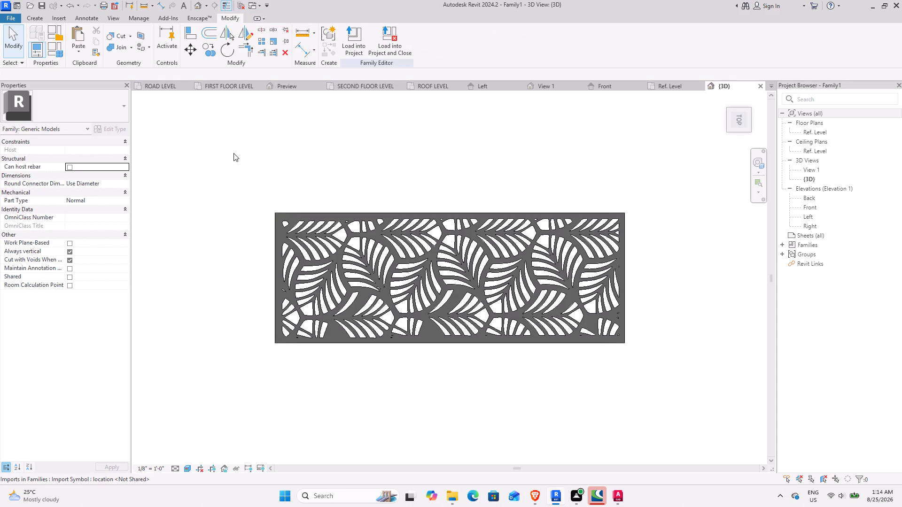
Load the jaali family into the FRONT ELEVATION.rvt project without placing an instance, and close the family's 3D view.
{"action": "left_click", "coordinate": [353, 39]}
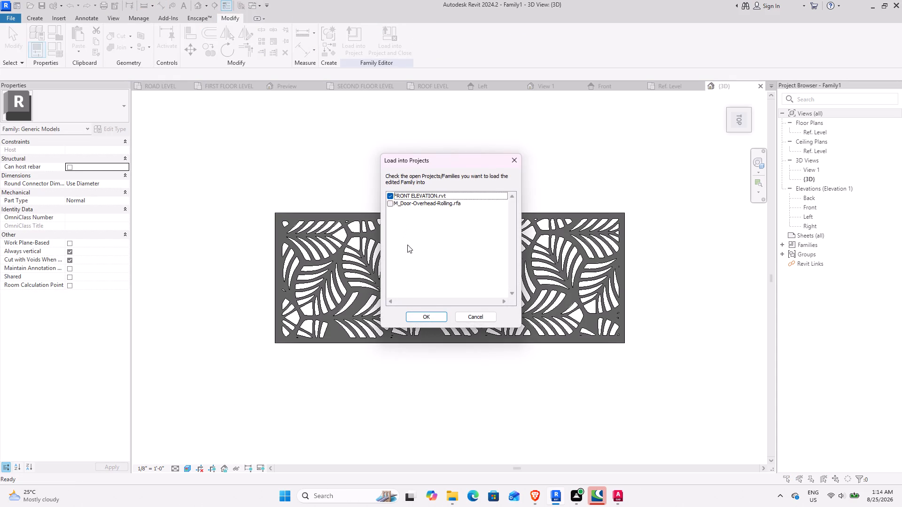
{"action": "left_click", "coordinate": [428, 315]}
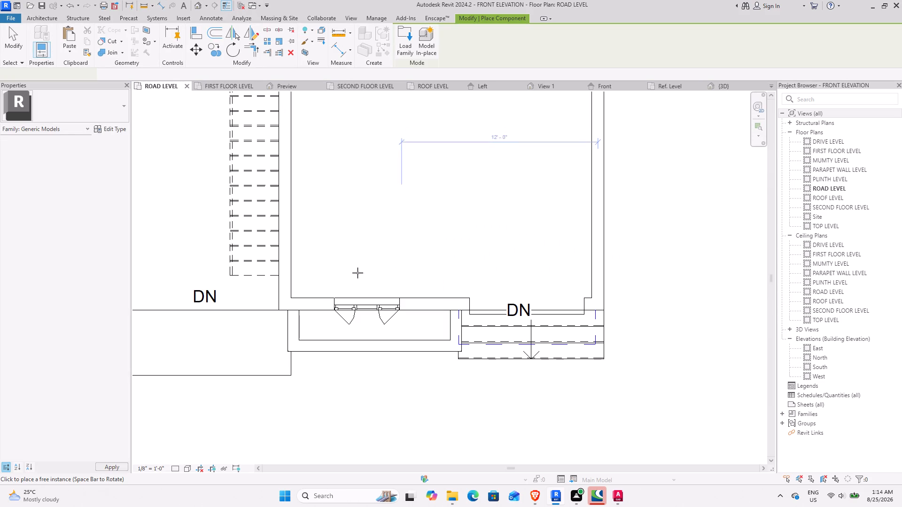
{"action": "scroll", "coordinate": [277, 269], "scroll_direction": "down", "scroll_amount": 4}
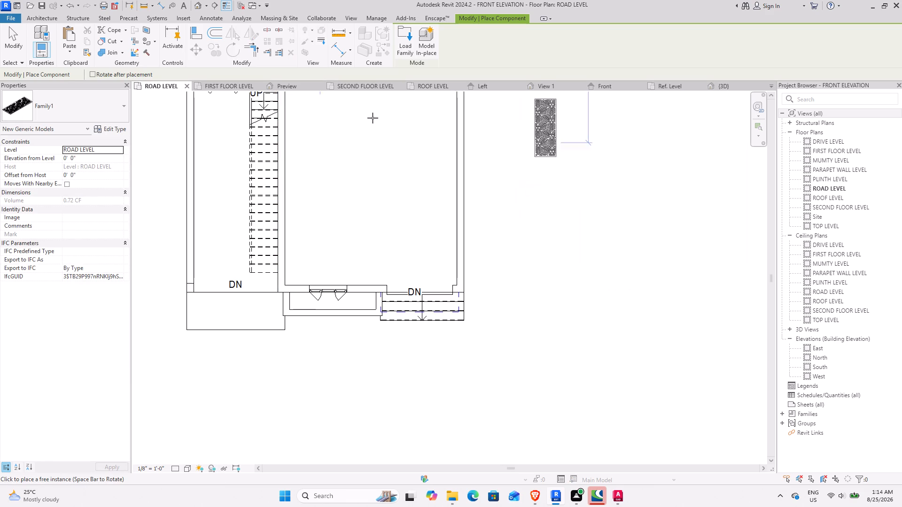
{"action": "left_click", "coordinate": [726, 84]}
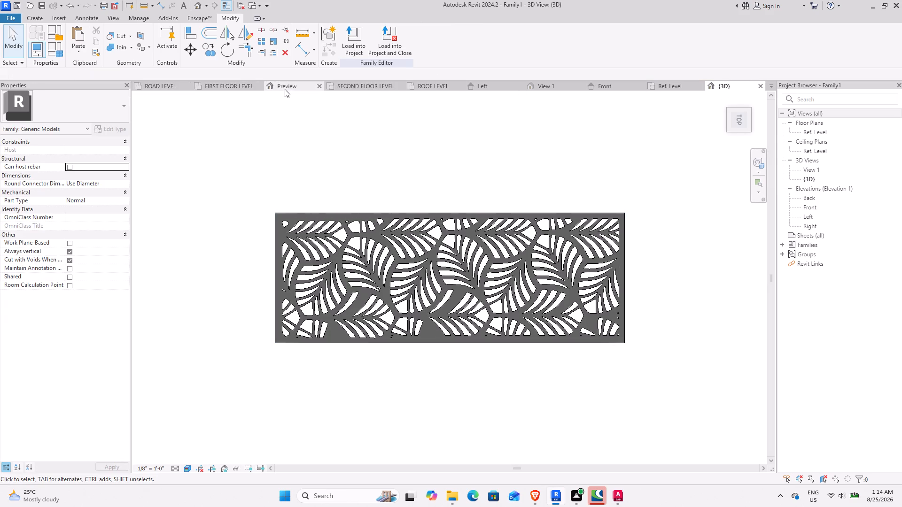
{"action": "left_click", "coordinate": [762, 86]}
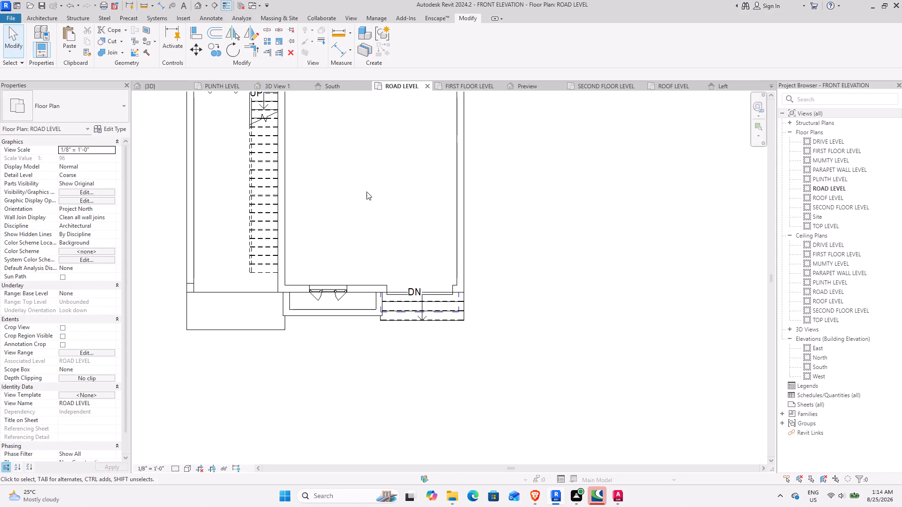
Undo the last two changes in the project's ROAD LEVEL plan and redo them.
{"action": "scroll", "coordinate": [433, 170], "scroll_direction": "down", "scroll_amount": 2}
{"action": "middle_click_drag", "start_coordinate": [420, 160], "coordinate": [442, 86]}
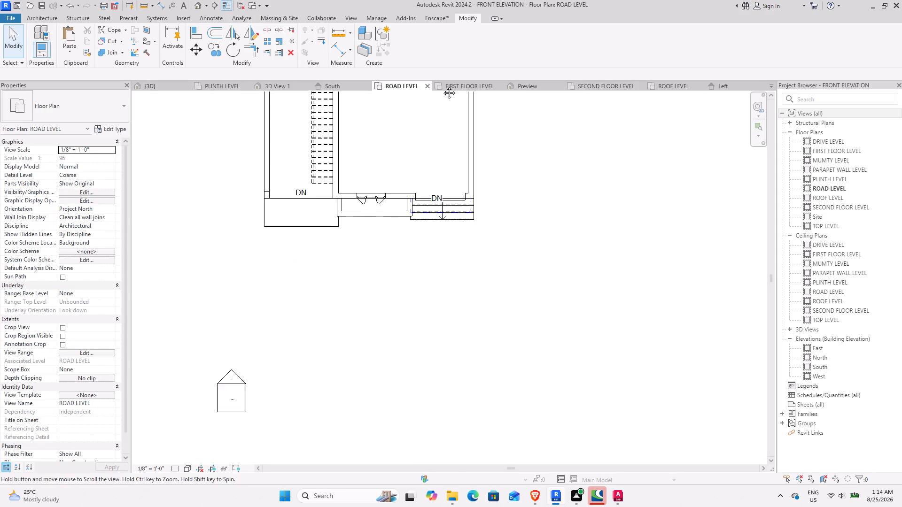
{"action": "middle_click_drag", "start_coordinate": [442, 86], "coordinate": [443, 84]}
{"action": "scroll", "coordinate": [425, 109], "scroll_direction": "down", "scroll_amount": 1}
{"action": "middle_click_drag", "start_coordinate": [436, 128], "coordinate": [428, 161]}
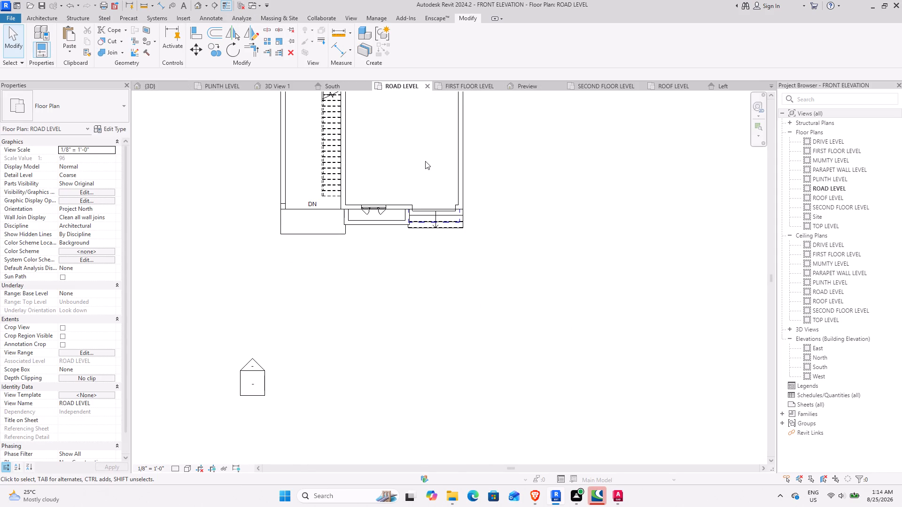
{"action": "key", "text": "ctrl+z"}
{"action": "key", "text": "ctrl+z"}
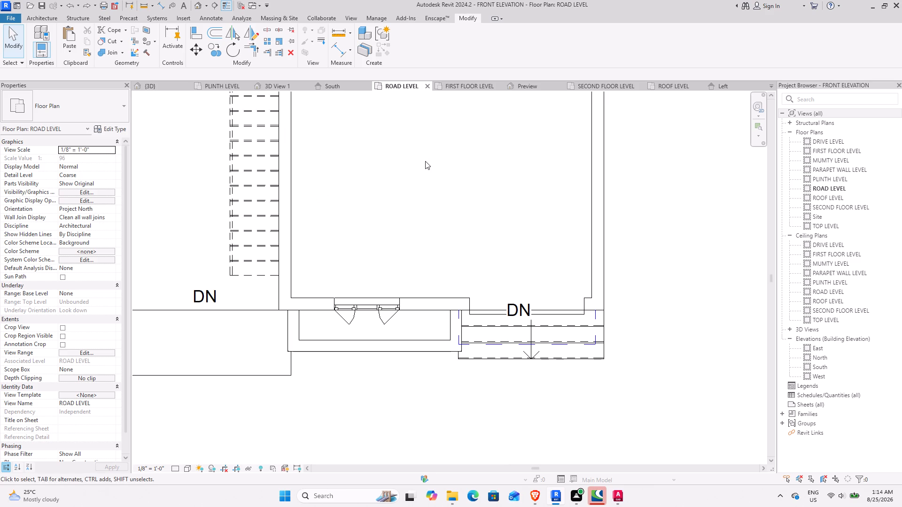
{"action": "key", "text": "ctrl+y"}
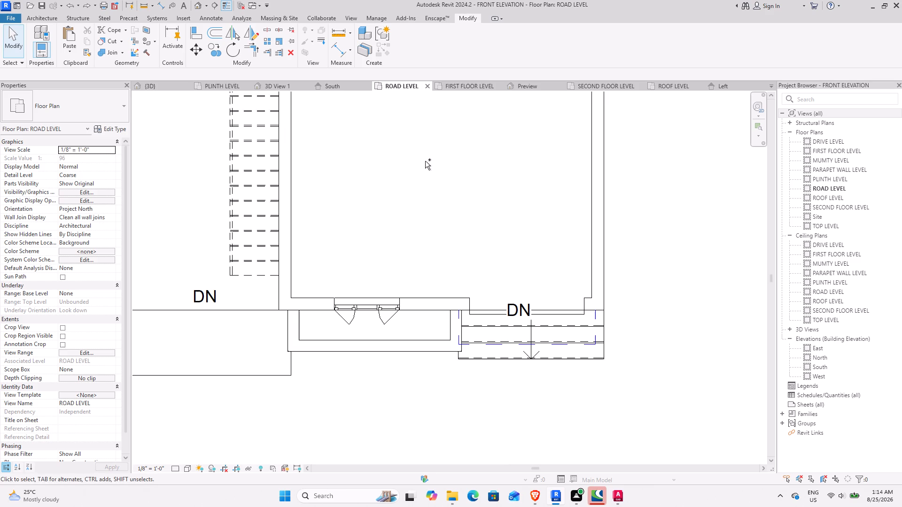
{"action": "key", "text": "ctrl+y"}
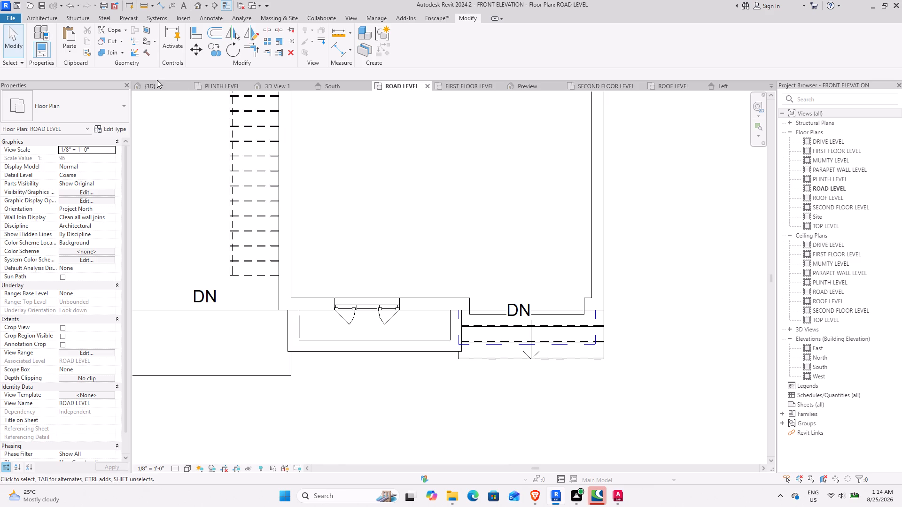
Examine the building's front facade and its tall orange-framed opening in the project's 3D view.
{"action": "left_click", "coordinate": [155, 84]}
{"action": "scroll", "coordinate": [259, 185], "scroll_direction": "down", "scroll_amount": 1}
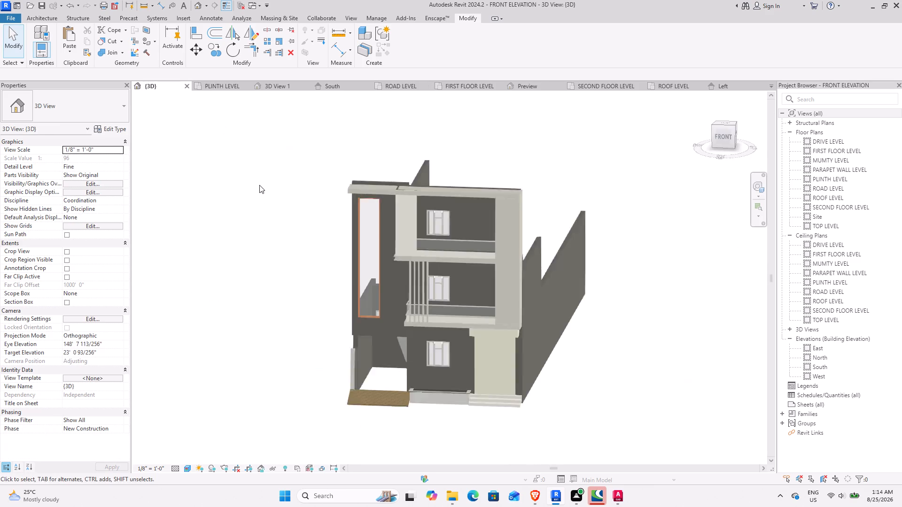
{"action": "scroll", "coordinate": [259, 185], "scroll_direction": "down", "scroll_amount": 1}
{"action": "middle_click_drag", "start_coordinate": [333, 299], "coordinate": [353, 267], "text": "shift"}
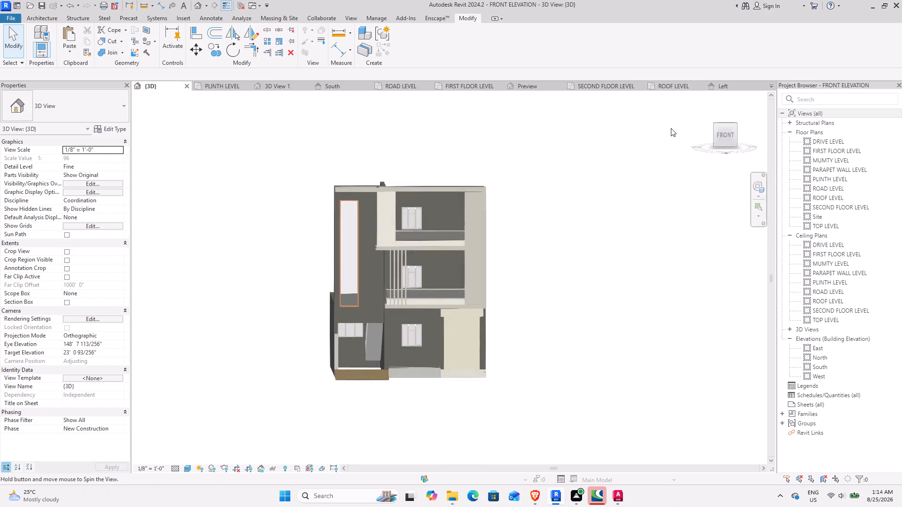
{"action": "left_click_drag", "start_coordinate": [726, 125], "coordinate": [727, 100]}
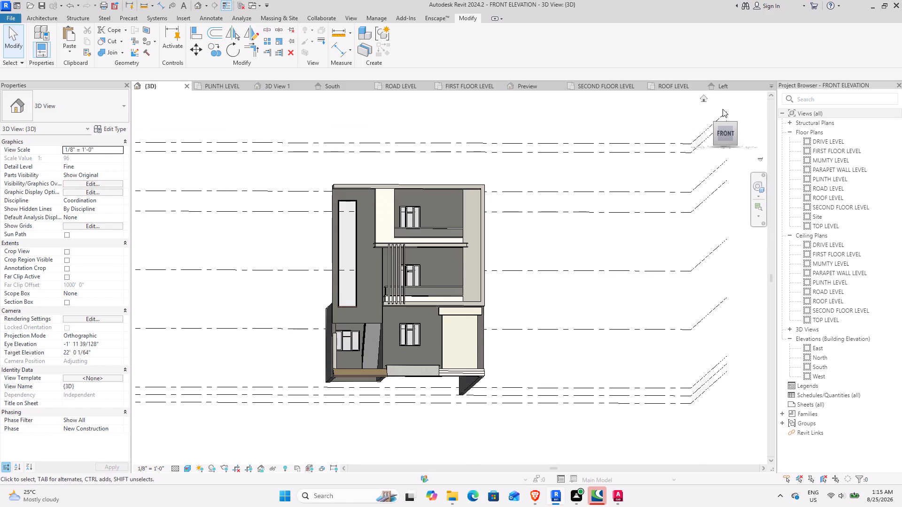
{"action": "left_click_drag", "start_coordinate": [728, 123], "coordinate": [728, 138]}
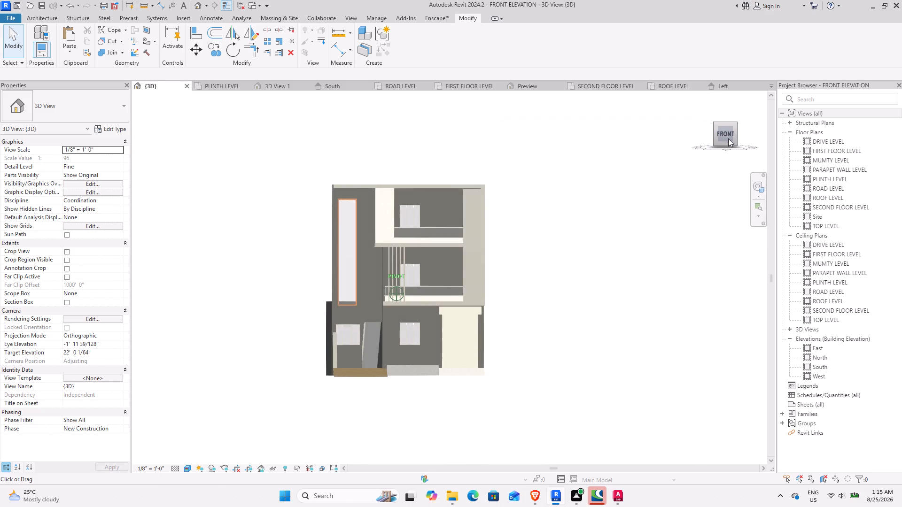
{"action": "scroll", "coordinate": [380, 225], "scroll_direction": "up", "scroll_amount": 6}
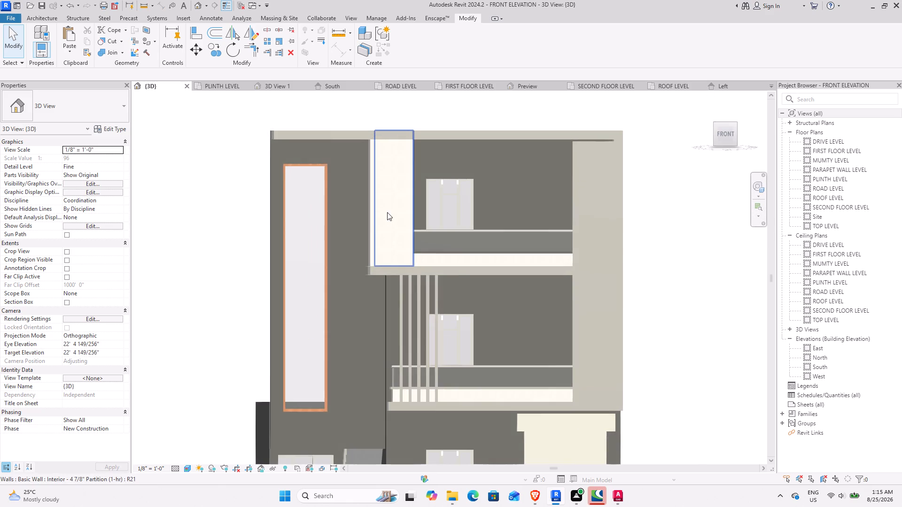
Reopen the jaali family's 3D view from its Left elevation and load the family into FRONT ELEVATION.rvt again.
{"action": "left_click", "coordinate": [723, 87]}
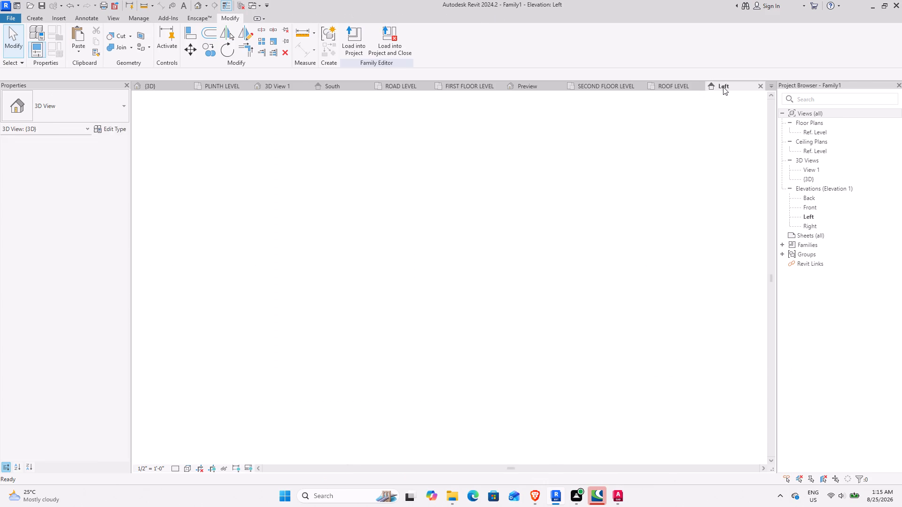
{"action": "scroll", "coordinate": [455, 268], "scroll_direction": "down", "scroll_amount": 2}
{"action": "middle_click_drag", "start_coordinate": [456, 269], "coordinate": [459, 344], "text": "shift"}
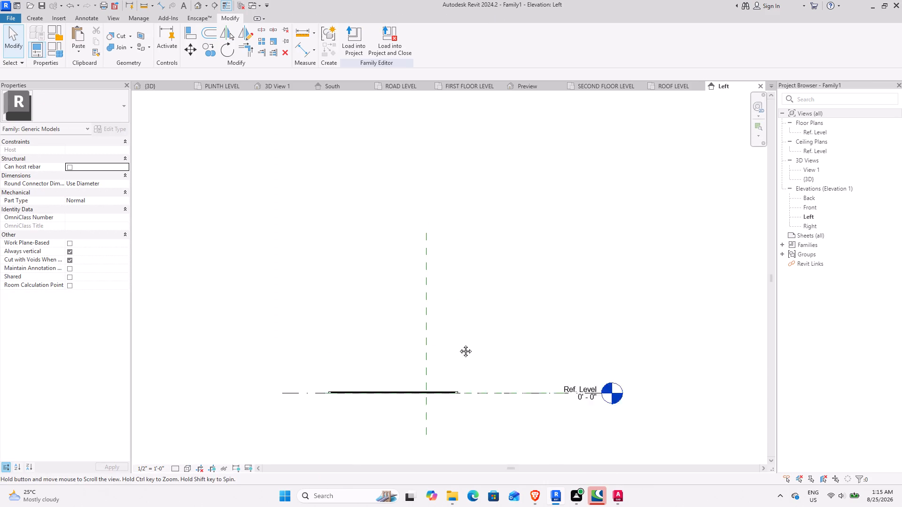
{"action": "middle_click_drag", "start_coordinate": [459, 344], "coordinate": [458, 376], "text": "shift"}
{"action": "middle_click_drag", "start_coordinate": [454, 369], "coordinate": [451, 277]}
{"action": "left_click", "coordinate": [202, 9]}
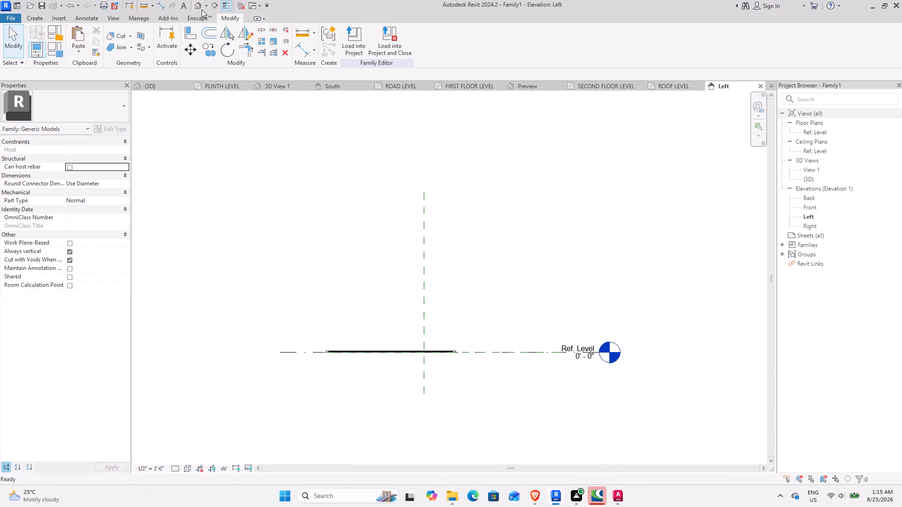
{"action": "scroll", "coordinate": [421, 279], "scroll_direction": "down", "scroll_amount": 3}
{"action": "middle_click_drag", "start_coordinate": [520, 284], "coordinate": [491, 251]}
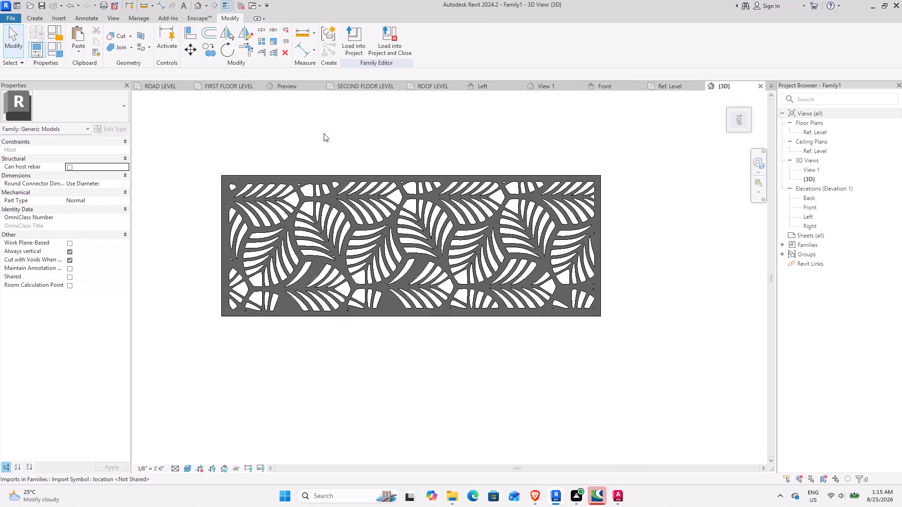
{"action": "left_click", "coordinate": [347, 41]}
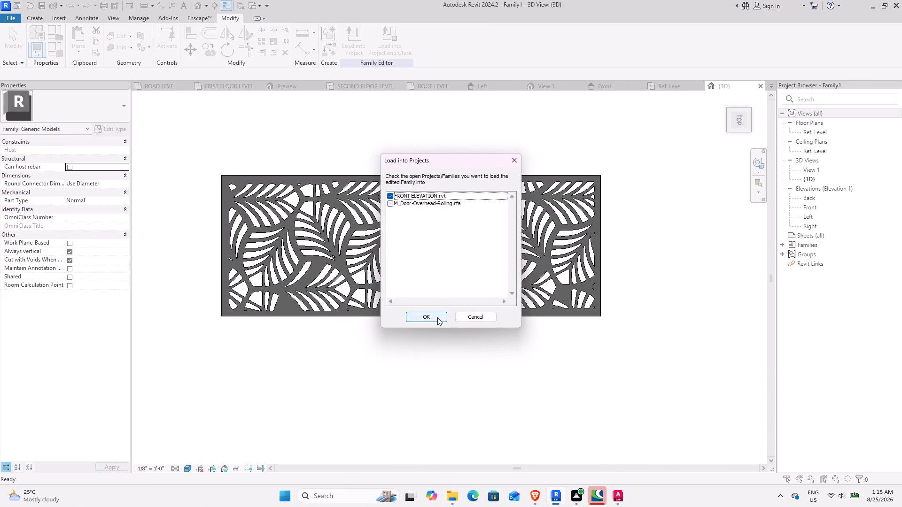
{"action": "left_click", "coordinate": [437, 317]}
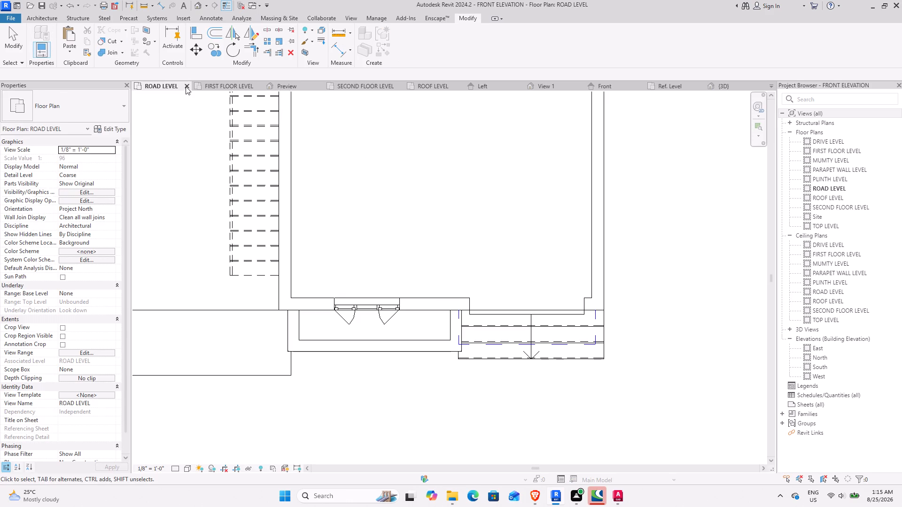
{"action": "scroll", "coordinate": [186, 86], "scroll_direction": "up", "scroll_amount": 2}
{"action": "scroll", "coordinate": [186, 86], "scroll_direction": "down", "scroll_amount": 3}
{"action": "scroll", "coordinate": [186, 86], "scroll_direction": "up", "scroll_amount": 2}
{"action": "scroll", "coordinate": [186, 86], "scroll_direction": "down", "scroll_amount": 7}
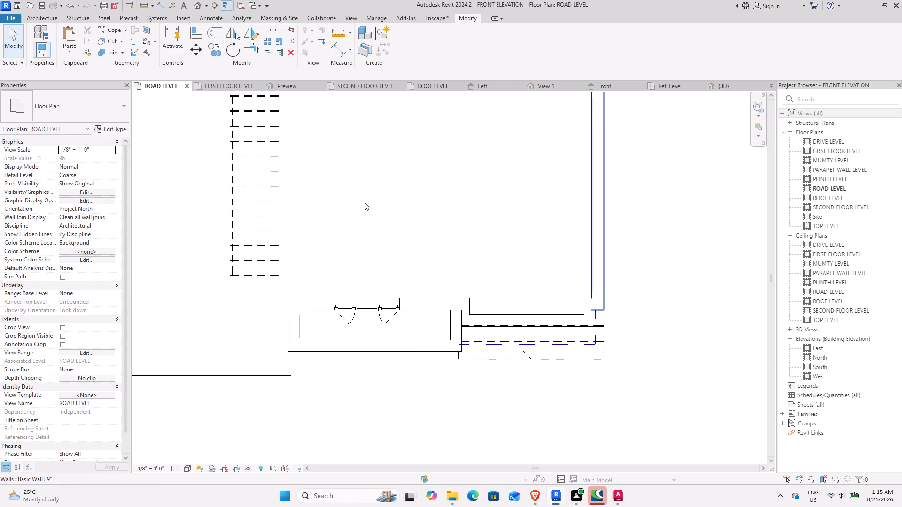
Return to the jaali family's 3D view and reload the family into the FRONT ELEVATION.rvt project.
{"action": "left_click", "coordinate": [725, 90]}
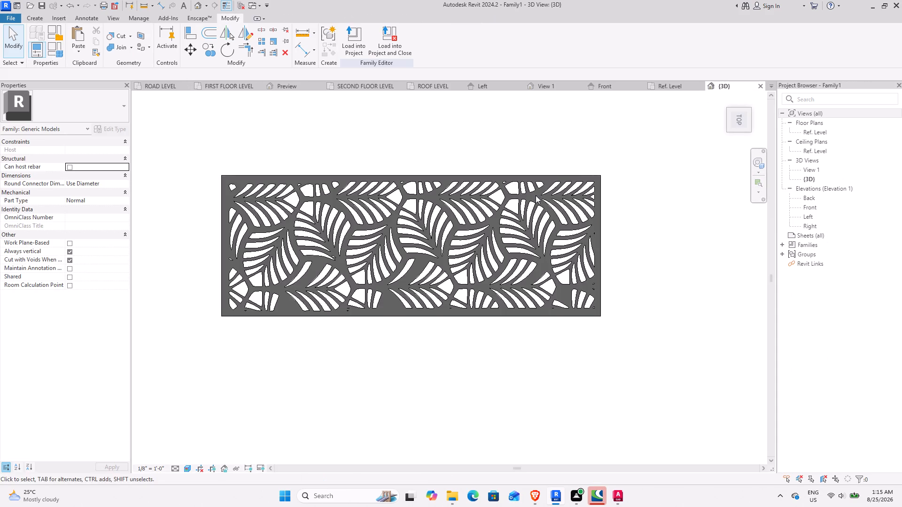
{"action": "left_click", "coordinate": [530, 182]}
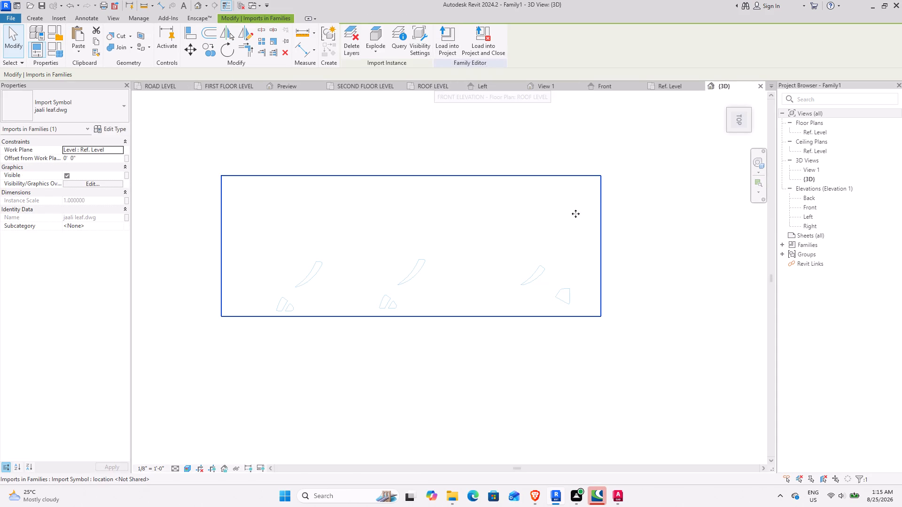
{"action": "key", "text": "Escape"}
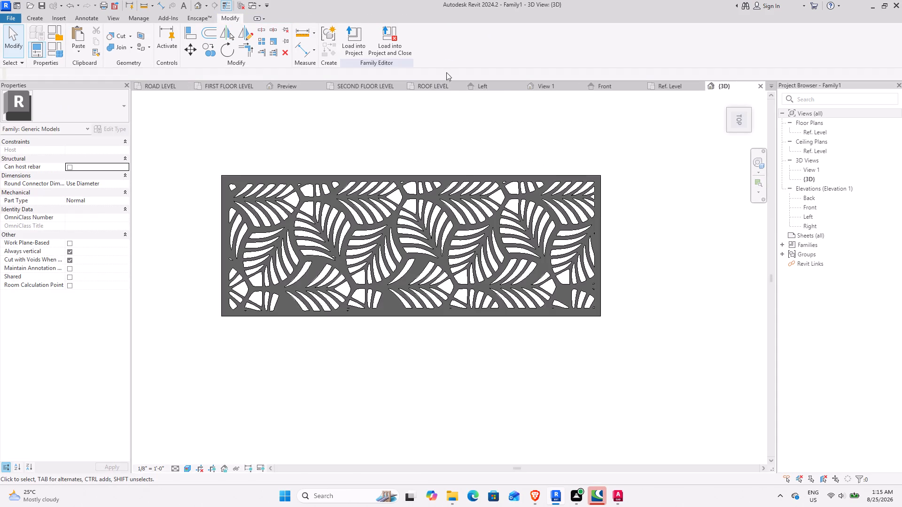
{"action": "left_click", "coordinate": [355, 36]}
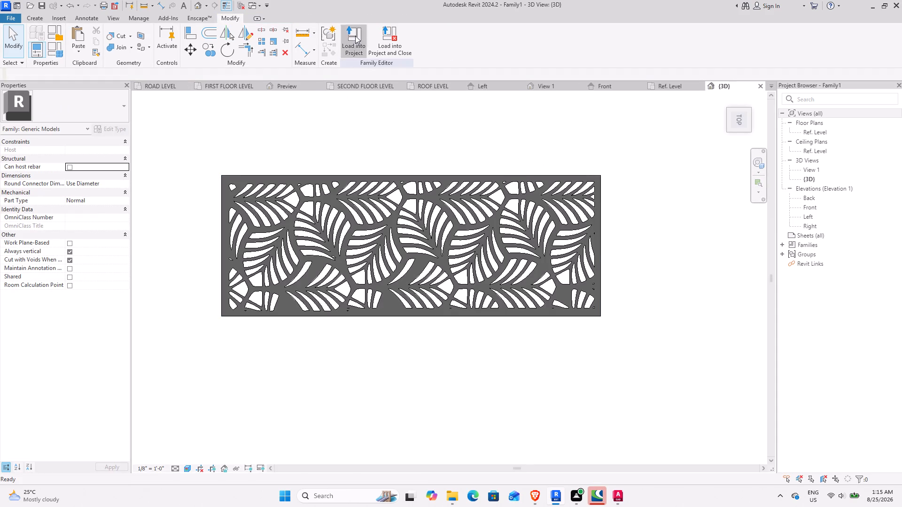
{"action": "left_click", "coordinate": [428, 312]}
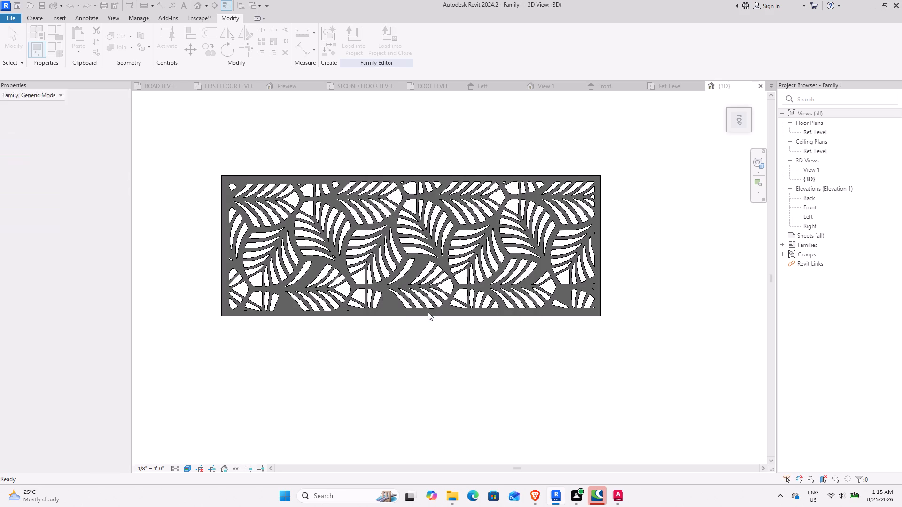
{"action": "scroll", "coordinate": [467, 191], "scroll_direction": "down", "scroll_amount": 2}
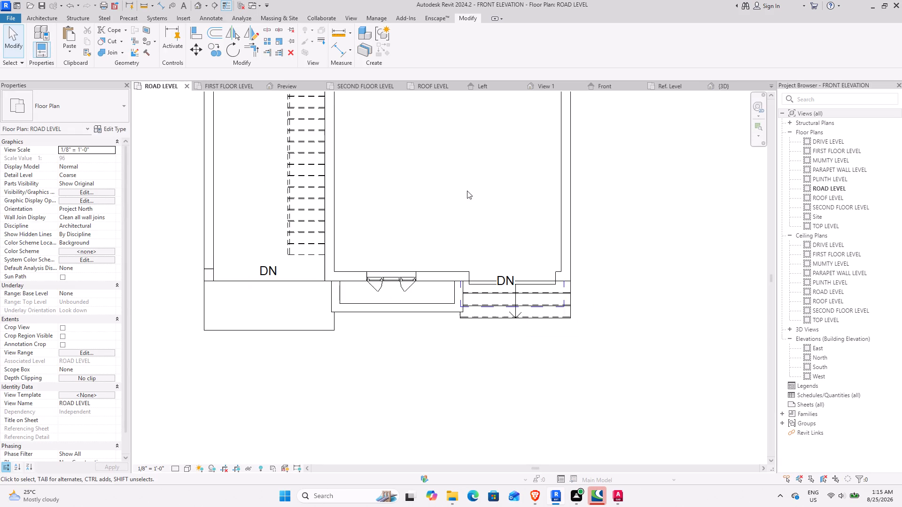
{"action": "middle_click_drag", "start_coordinate": [426, 195], "coordinate": [474, 230]}
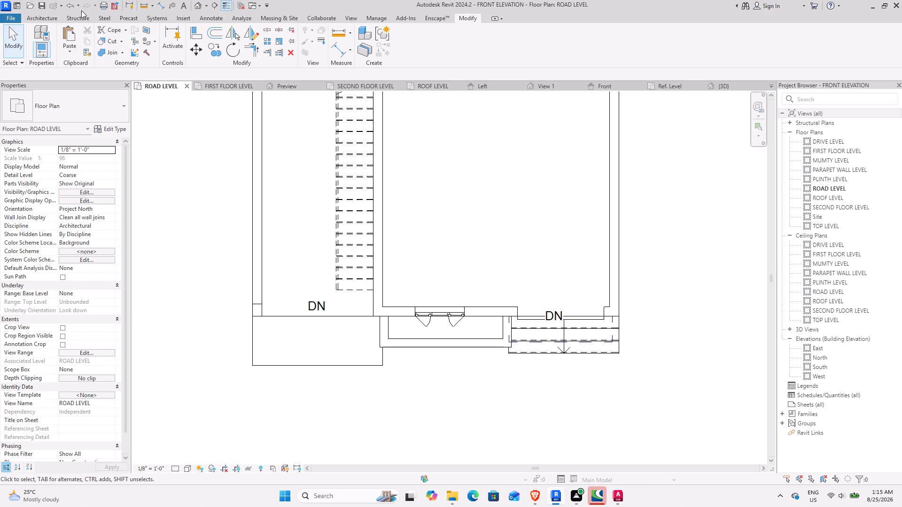
Place one instance of the jaali family Family1 in the ROAD LEVEL plan, in front of the planter below the front window.
{"action": "left_click", "coordinate": [39, 21]}
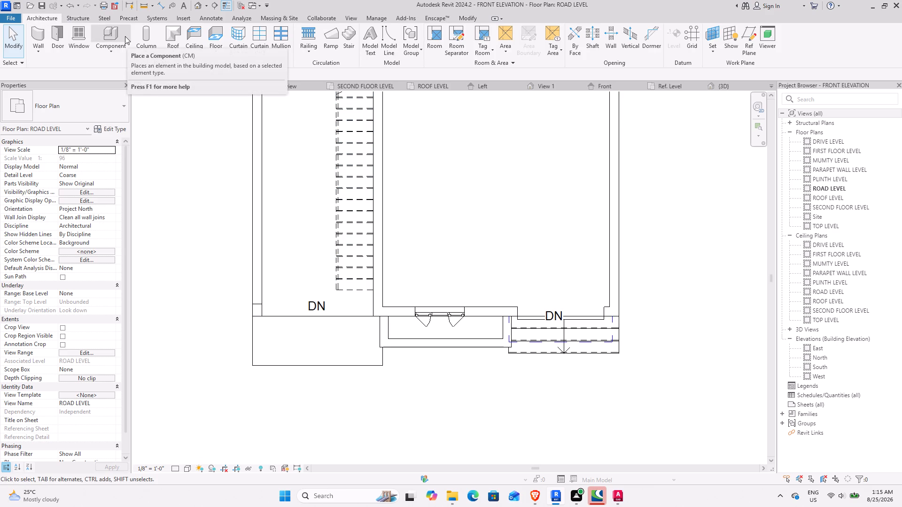
{"action": "left_click", "coordinate": [125, 36]}
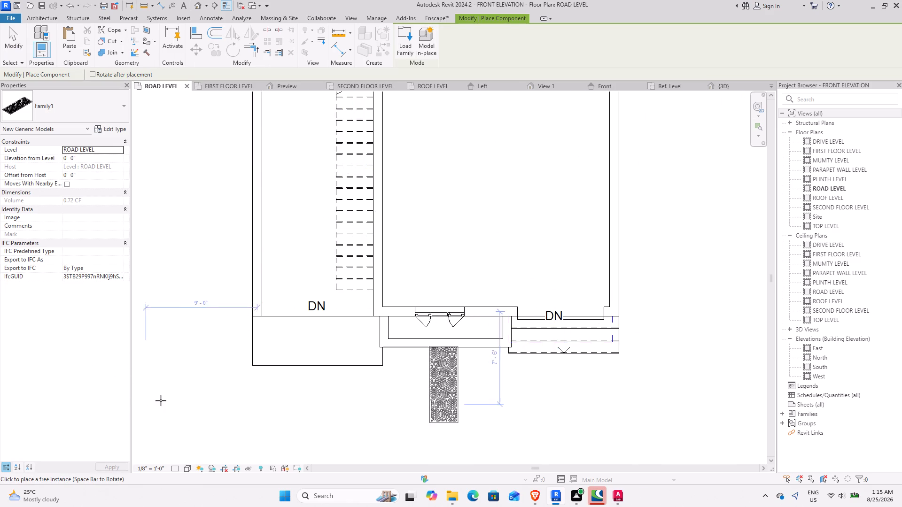
{"action": "left_click", "coordinate": [161, 423]}
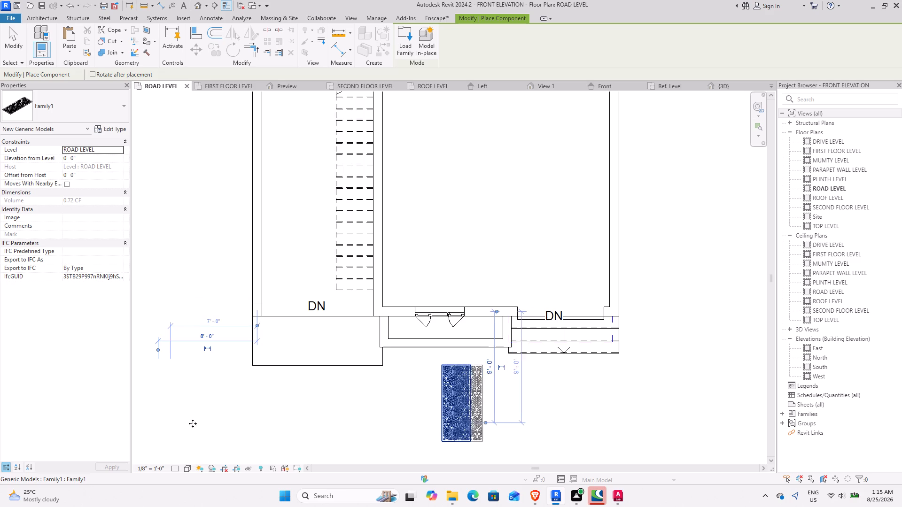
{"action": "key", "text": "Escape"}
{"action": "key", "text": "Escape"}
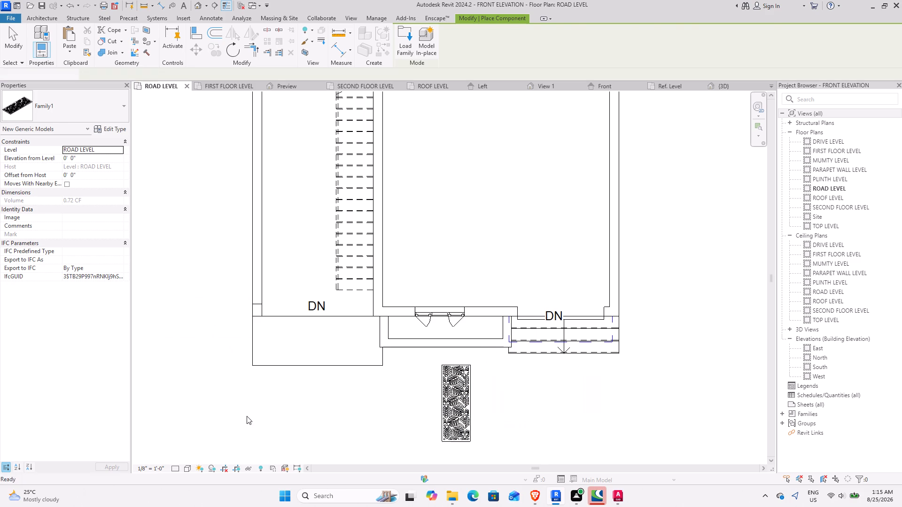
{"action": "key", "text": "Escape"}
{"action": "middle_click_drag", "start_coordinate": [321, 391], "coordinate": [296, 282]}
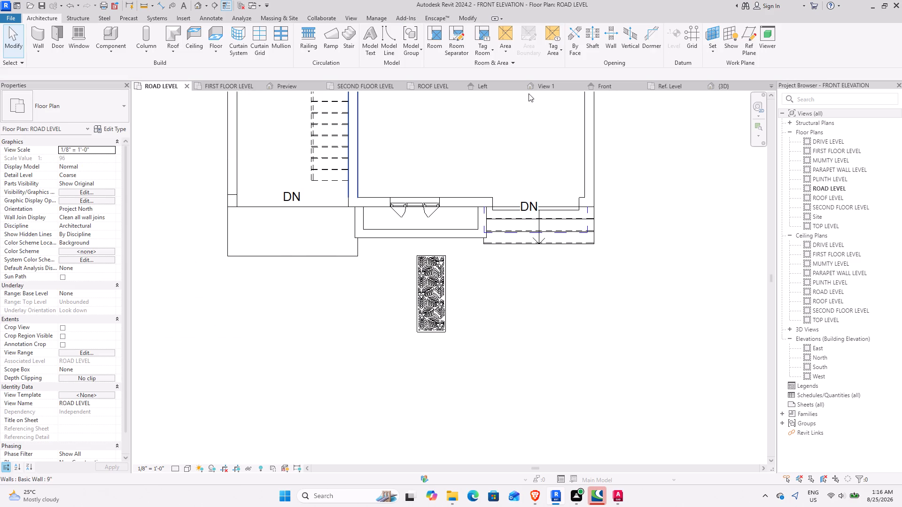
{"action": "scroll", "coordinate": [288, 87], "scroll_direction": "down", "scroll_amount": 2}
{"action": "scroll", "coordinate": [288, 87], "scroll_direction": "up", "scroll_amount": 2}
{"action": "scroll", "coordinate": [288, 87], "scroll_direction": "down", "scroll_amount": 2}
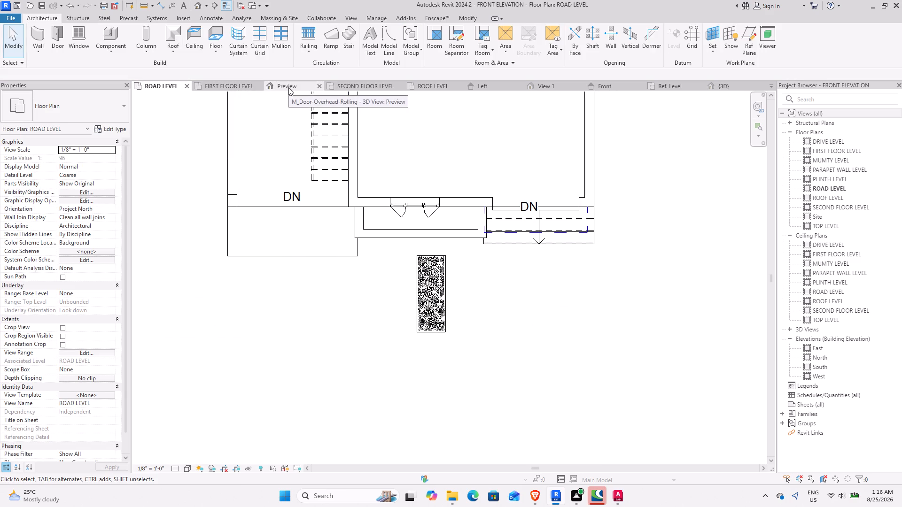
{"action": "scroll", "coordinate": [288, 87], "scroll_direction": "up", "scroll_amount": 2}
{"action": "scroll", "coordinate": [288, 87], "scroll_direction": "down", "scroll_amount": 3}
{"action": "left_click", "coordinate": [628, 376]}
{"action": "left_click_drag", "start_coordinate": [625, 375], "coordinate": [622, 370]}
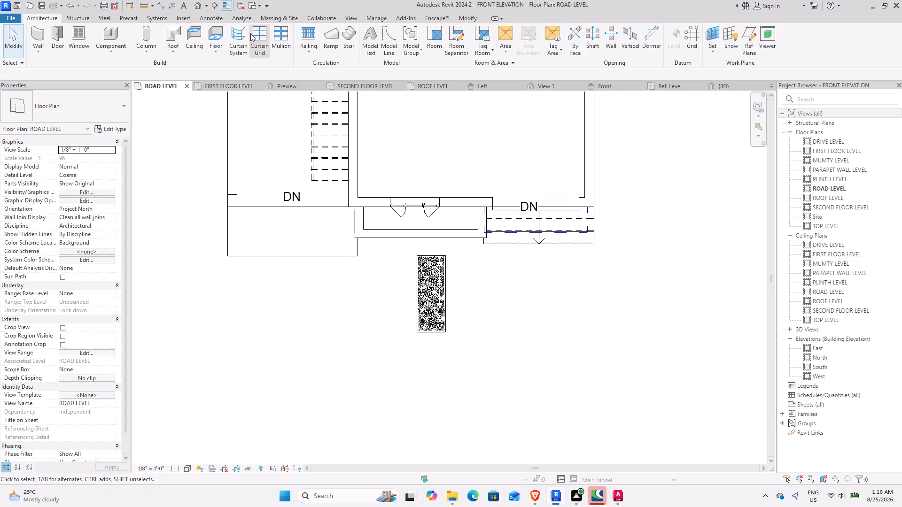
Open the project's 3D view and examine how the placed jaali sits at the base of the front facade.
{"action": "left_click", "coordinate": [198, 8]}
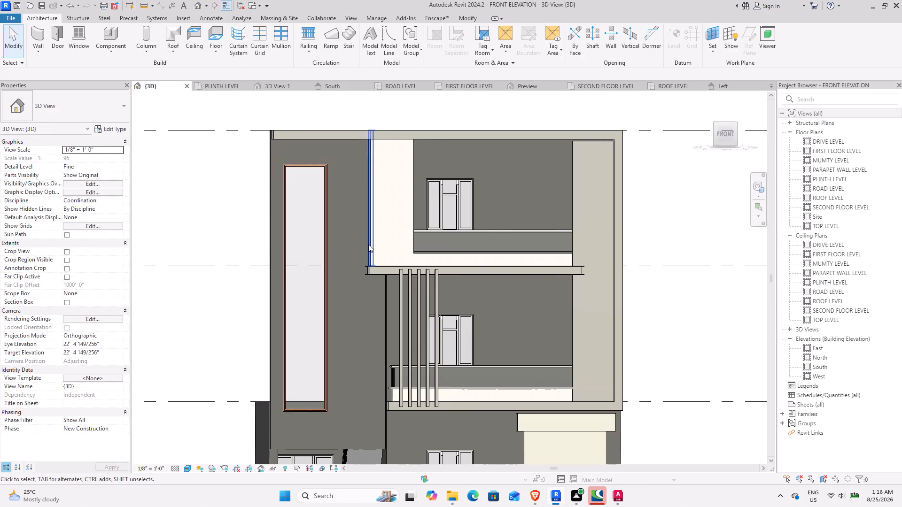
{"action": "scroll", "coordinate": [368, 244], "scroll_direction": "down", "scroll_amount": 3}
{"action": "middle_click_drag", "start_coordinate": [424, 344], "coordinate": [403, 165]}
{"action": "scroll", "coordinate": [423, 249], "scroll_direction": "down", "scroll_amount": 7}
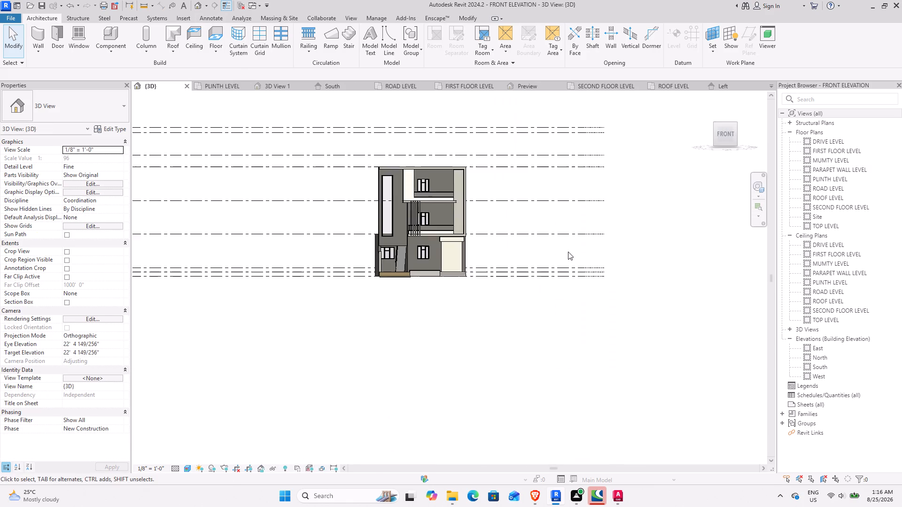
{"action": "middle_click_drag", "start_coordinate": [560, 252], "coordinate": [520, 151]}
{"action": "scroll", "coordinate": [477, 250], "scroll_direction": "down", "scroll_amount": 11}
{"action": "middle_click_drag", "start_coordinate": [499, 325], "coordinate": [435, 156]}
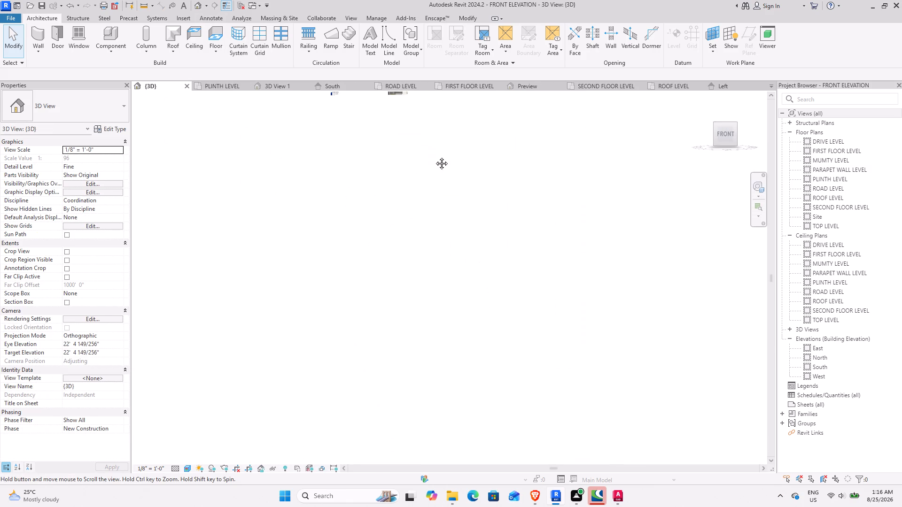
{"action": "middle_click_drag", "start_coordinate": [435, 156], "coordinate": [469, 398]}
{"action": "scroll", "coordinate": [430, 303], "scroll_direction": "up", "scroll_amount": 10}
{"action": "scroll", "coordinate": [377, 327], "scroll_direction": "up", "scroll_amount": 5}
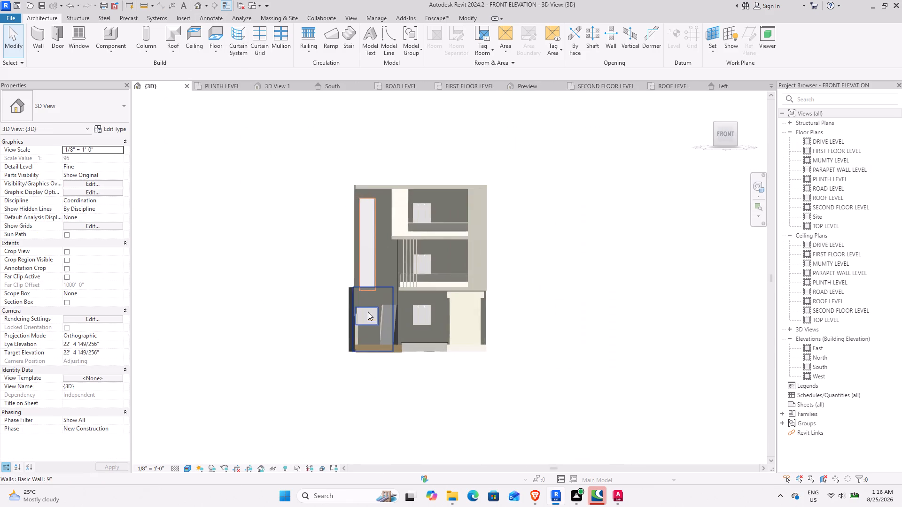
{"action": "scroll", "coordinate": [368, 312], "scroll_direction": "up", "scroll_amount": 2}
{"action": "scroll", "coordinate": [490, 300], "scroll_direction": "up", "scroll_amount": 3}
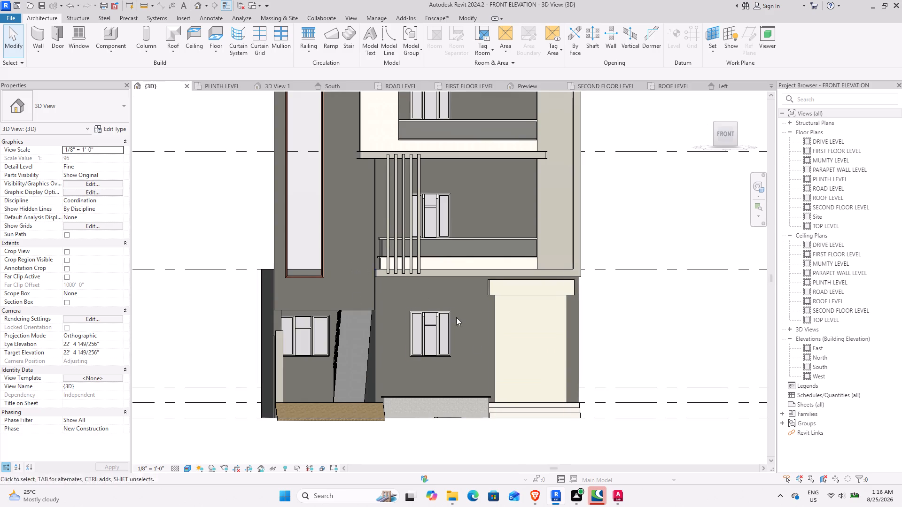
{"action": "left_click", "coordinate": [452, 416]}
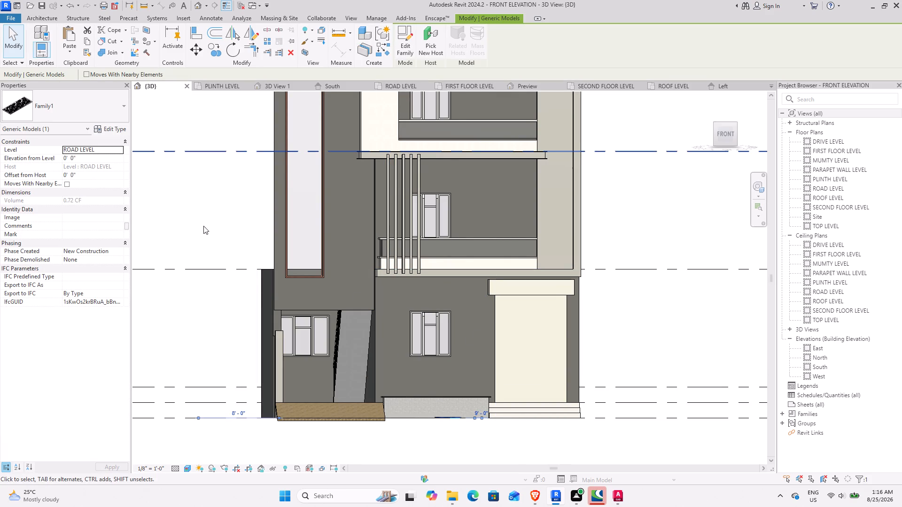
{"action": "left_click", "coordinate": [216, 177]}
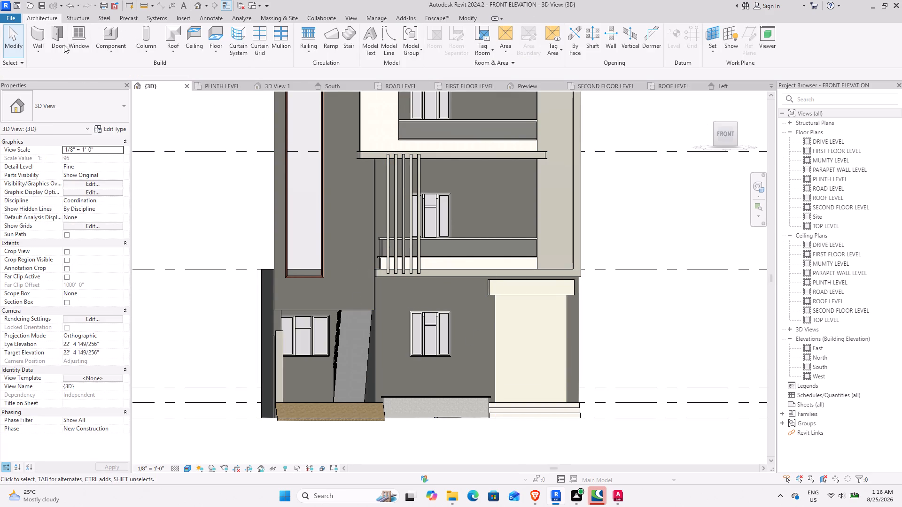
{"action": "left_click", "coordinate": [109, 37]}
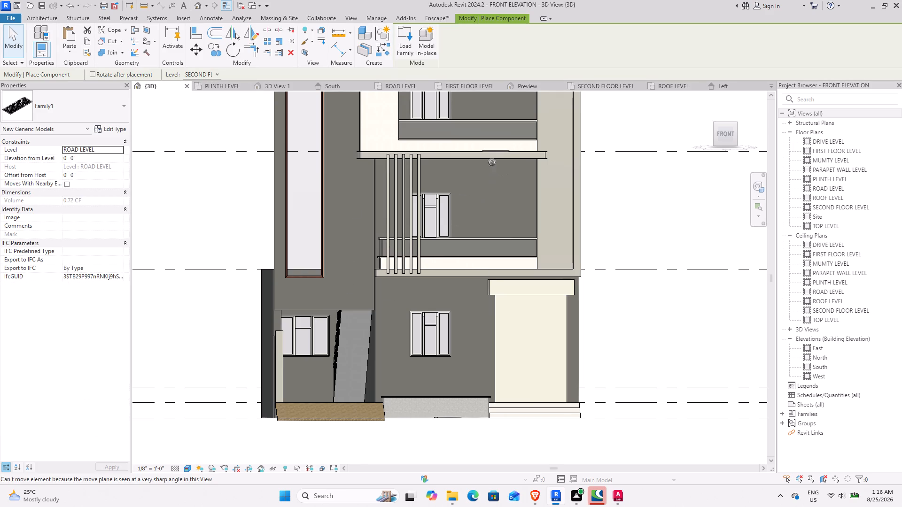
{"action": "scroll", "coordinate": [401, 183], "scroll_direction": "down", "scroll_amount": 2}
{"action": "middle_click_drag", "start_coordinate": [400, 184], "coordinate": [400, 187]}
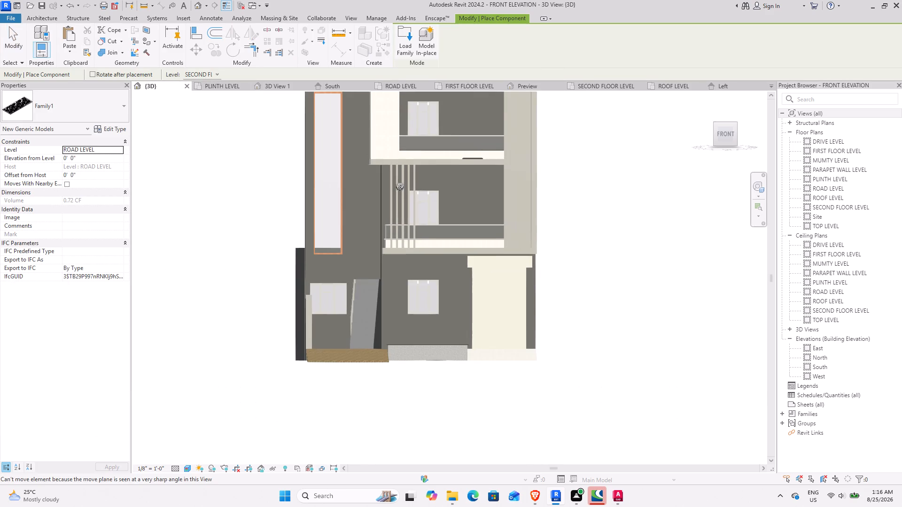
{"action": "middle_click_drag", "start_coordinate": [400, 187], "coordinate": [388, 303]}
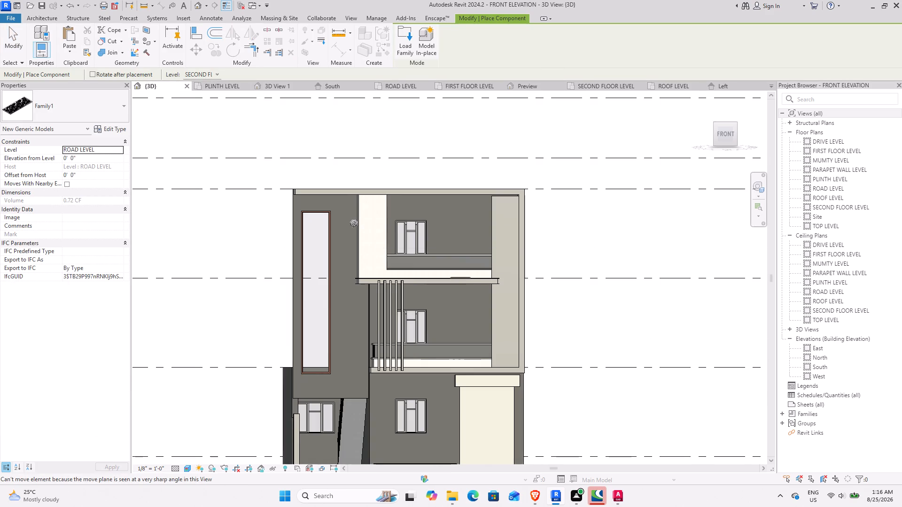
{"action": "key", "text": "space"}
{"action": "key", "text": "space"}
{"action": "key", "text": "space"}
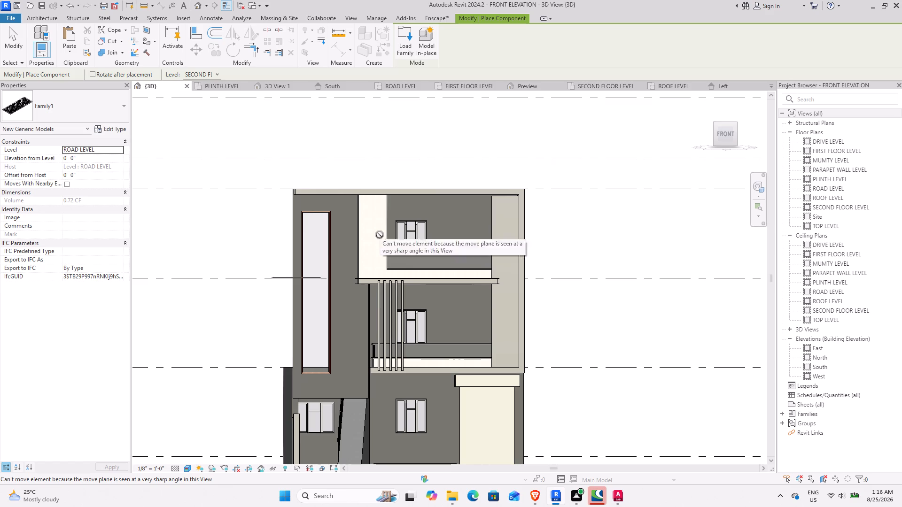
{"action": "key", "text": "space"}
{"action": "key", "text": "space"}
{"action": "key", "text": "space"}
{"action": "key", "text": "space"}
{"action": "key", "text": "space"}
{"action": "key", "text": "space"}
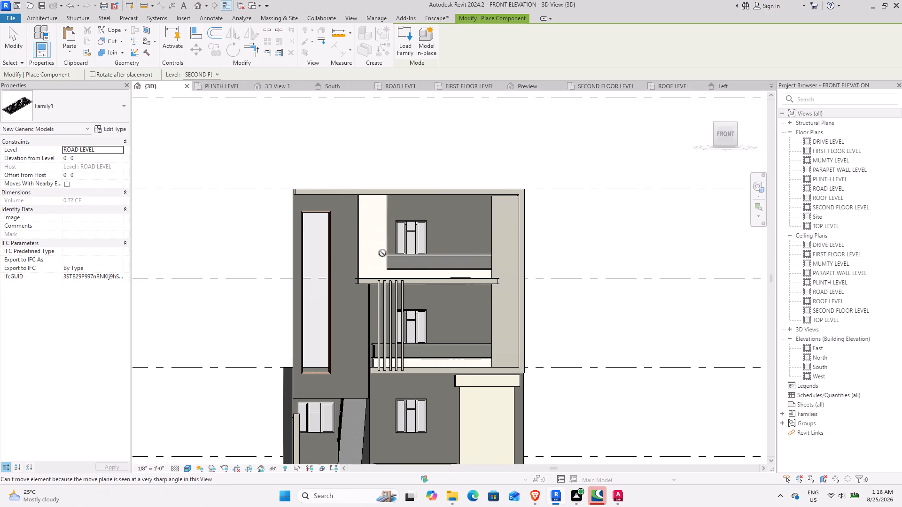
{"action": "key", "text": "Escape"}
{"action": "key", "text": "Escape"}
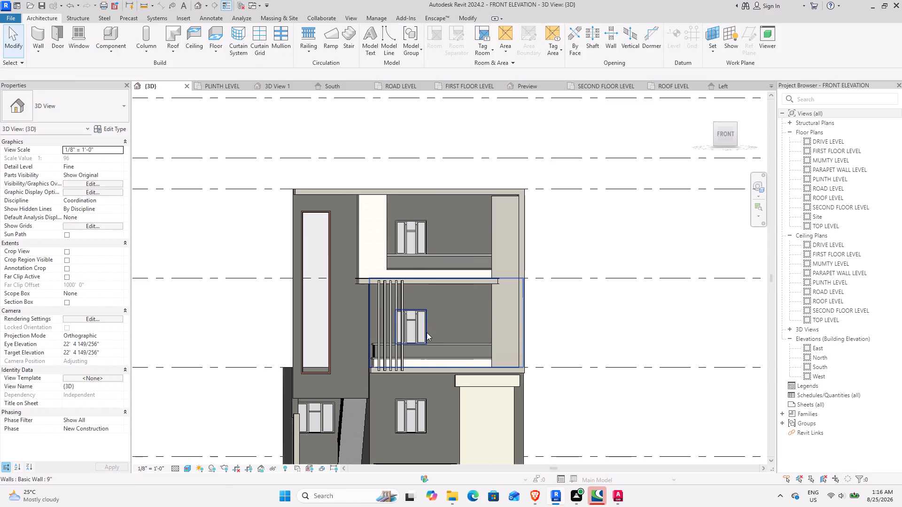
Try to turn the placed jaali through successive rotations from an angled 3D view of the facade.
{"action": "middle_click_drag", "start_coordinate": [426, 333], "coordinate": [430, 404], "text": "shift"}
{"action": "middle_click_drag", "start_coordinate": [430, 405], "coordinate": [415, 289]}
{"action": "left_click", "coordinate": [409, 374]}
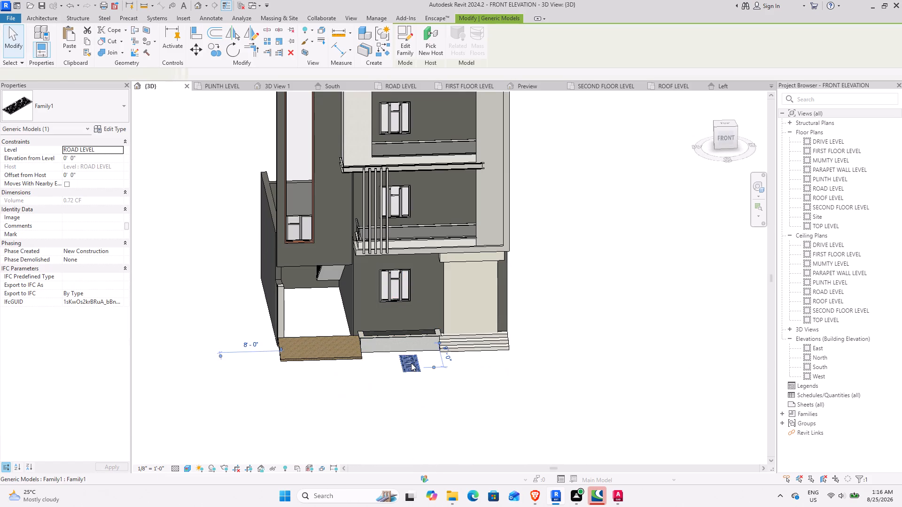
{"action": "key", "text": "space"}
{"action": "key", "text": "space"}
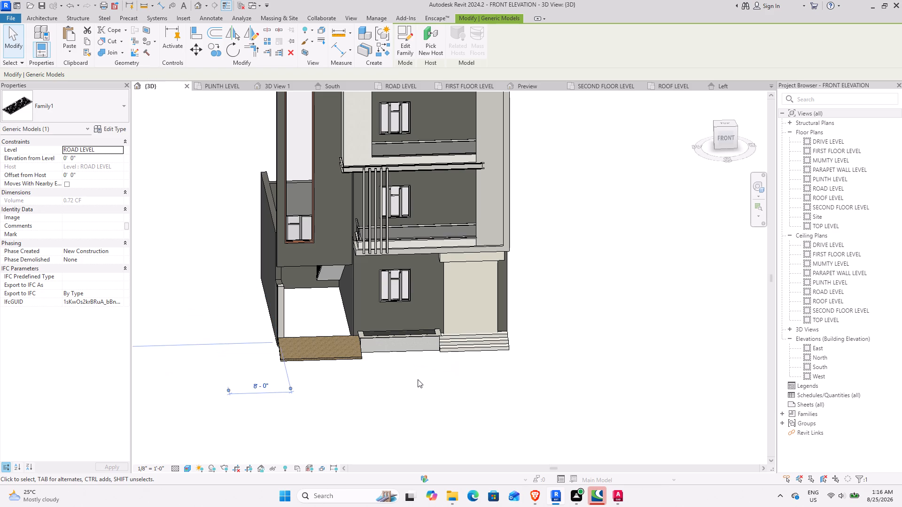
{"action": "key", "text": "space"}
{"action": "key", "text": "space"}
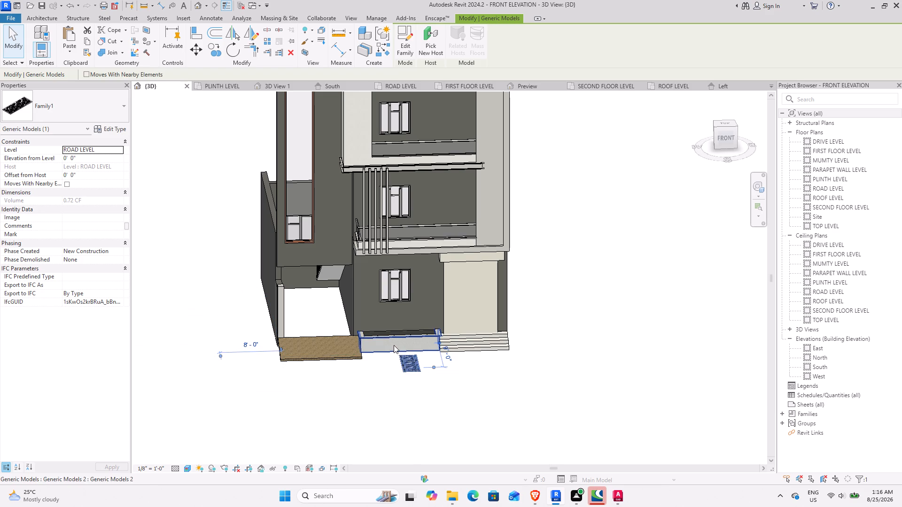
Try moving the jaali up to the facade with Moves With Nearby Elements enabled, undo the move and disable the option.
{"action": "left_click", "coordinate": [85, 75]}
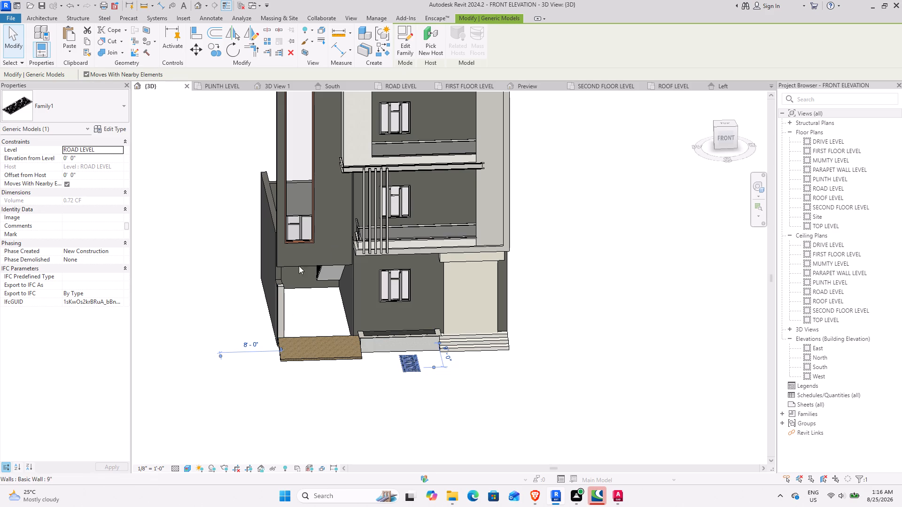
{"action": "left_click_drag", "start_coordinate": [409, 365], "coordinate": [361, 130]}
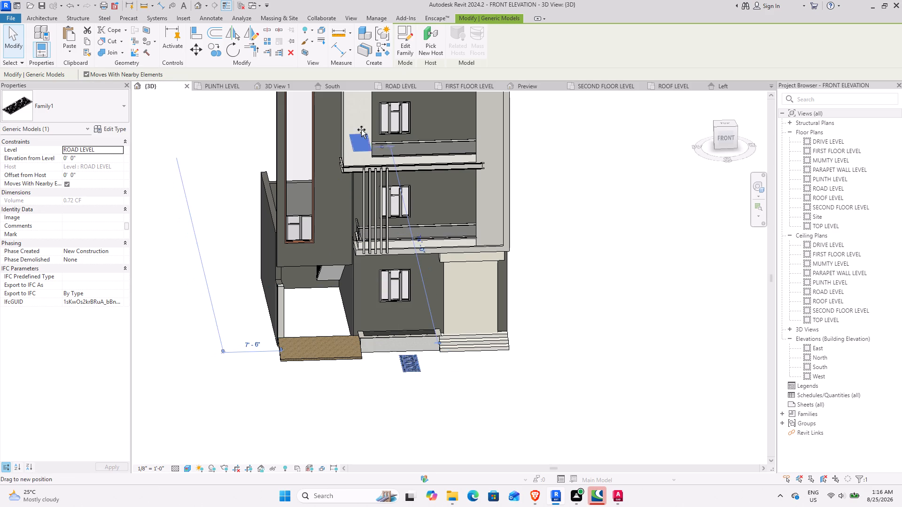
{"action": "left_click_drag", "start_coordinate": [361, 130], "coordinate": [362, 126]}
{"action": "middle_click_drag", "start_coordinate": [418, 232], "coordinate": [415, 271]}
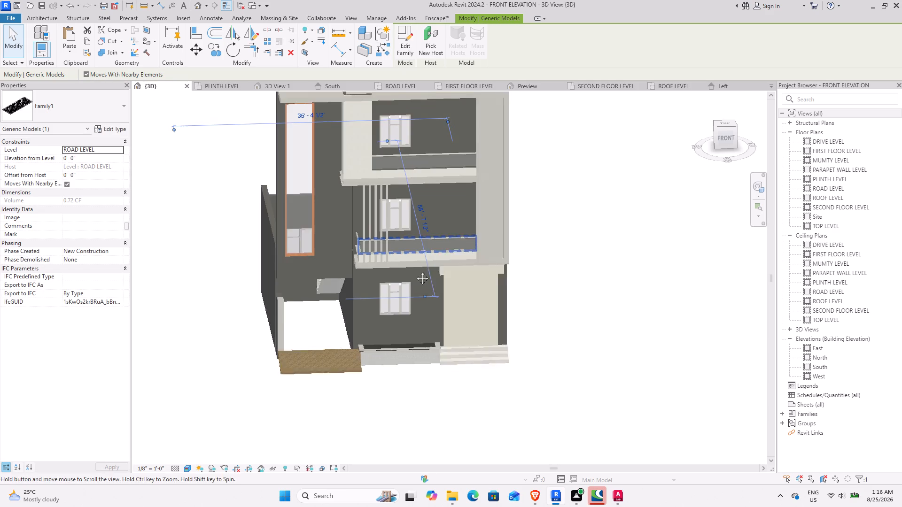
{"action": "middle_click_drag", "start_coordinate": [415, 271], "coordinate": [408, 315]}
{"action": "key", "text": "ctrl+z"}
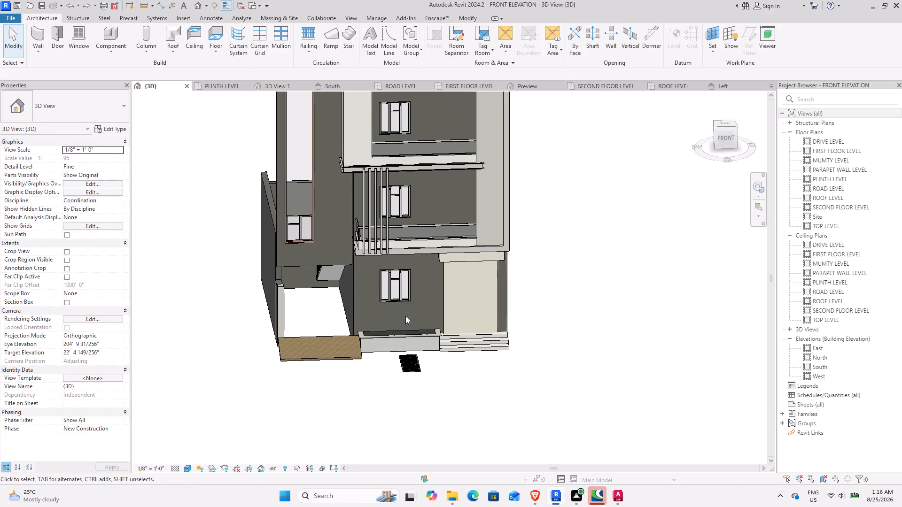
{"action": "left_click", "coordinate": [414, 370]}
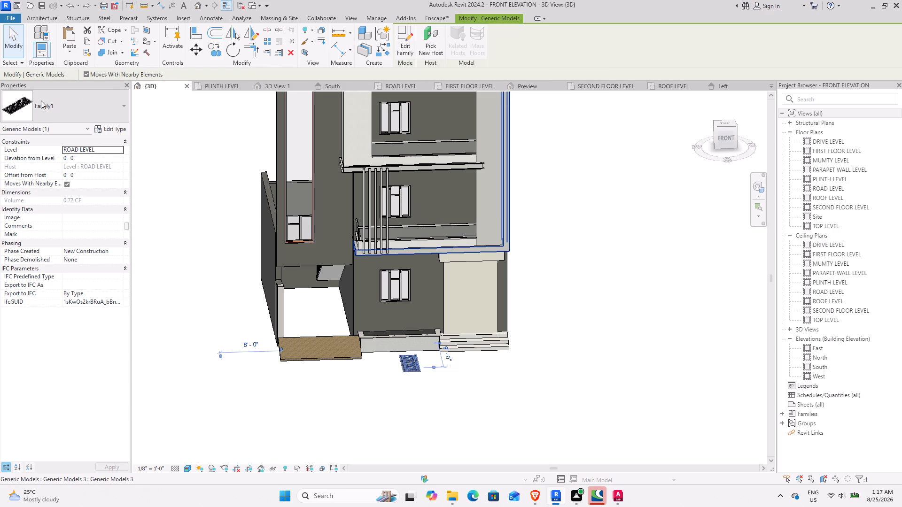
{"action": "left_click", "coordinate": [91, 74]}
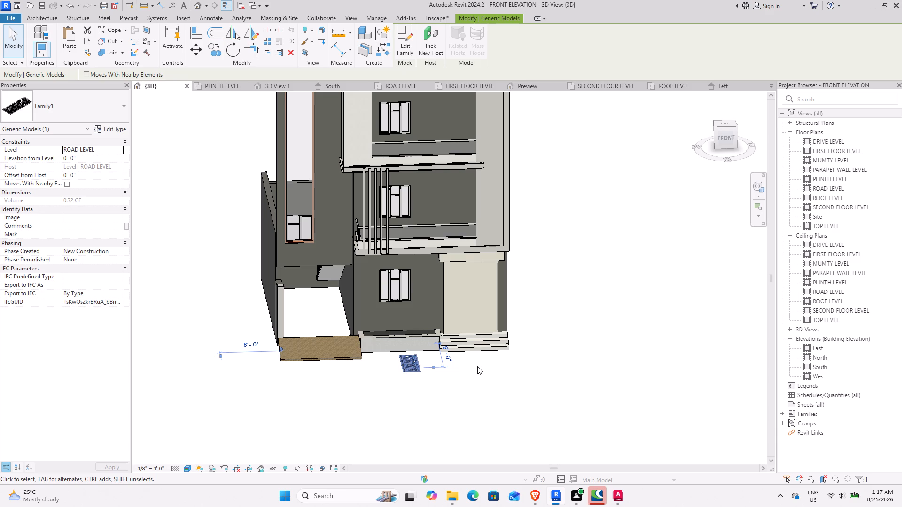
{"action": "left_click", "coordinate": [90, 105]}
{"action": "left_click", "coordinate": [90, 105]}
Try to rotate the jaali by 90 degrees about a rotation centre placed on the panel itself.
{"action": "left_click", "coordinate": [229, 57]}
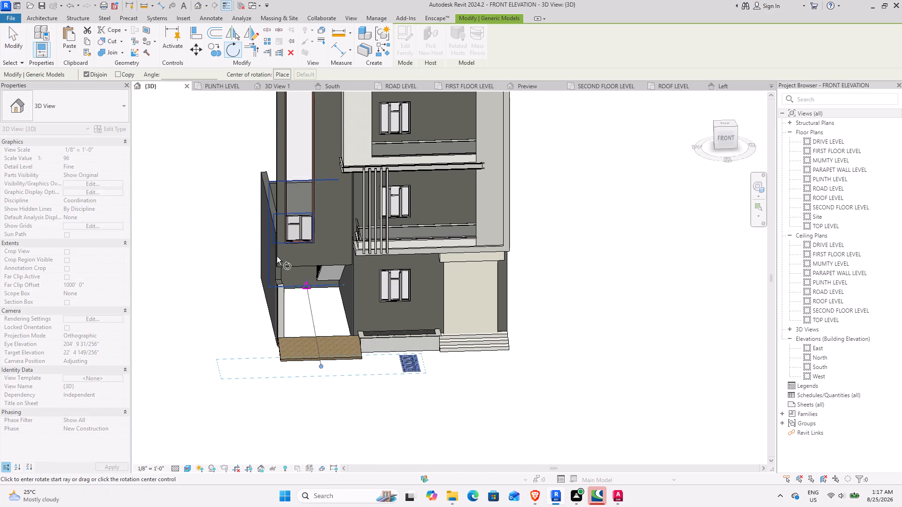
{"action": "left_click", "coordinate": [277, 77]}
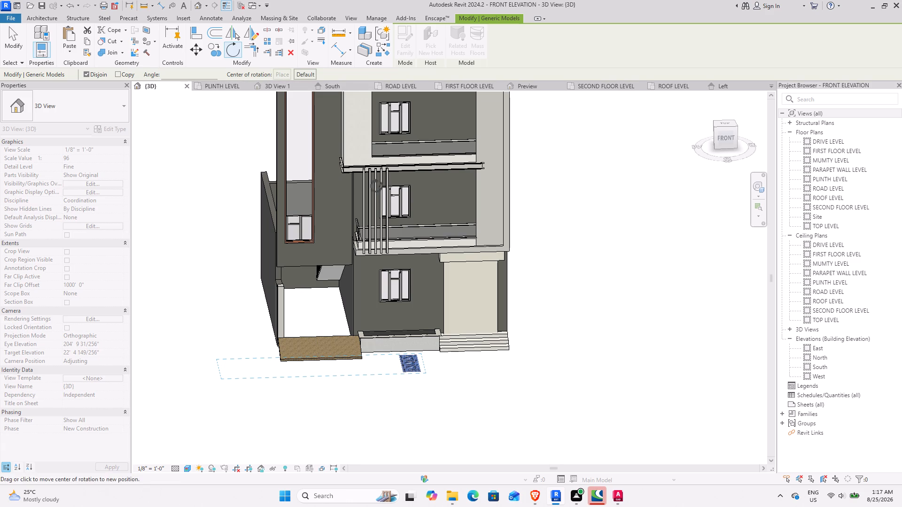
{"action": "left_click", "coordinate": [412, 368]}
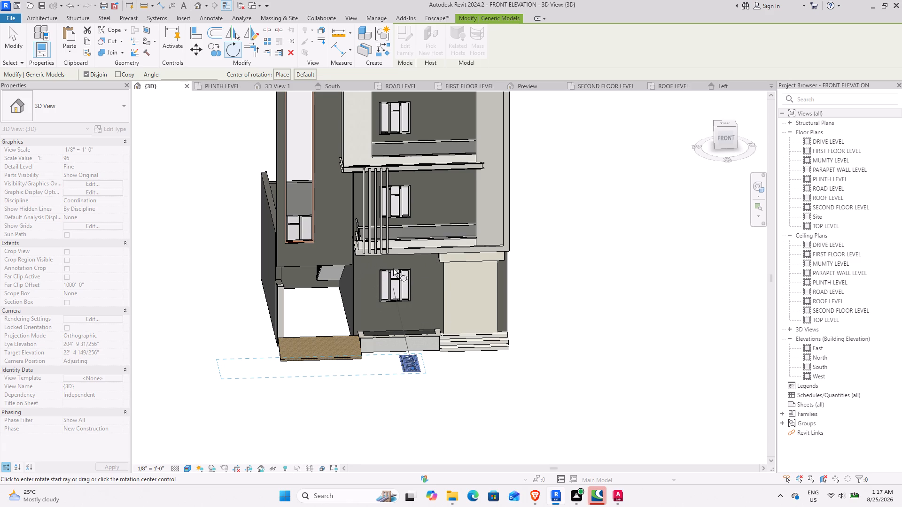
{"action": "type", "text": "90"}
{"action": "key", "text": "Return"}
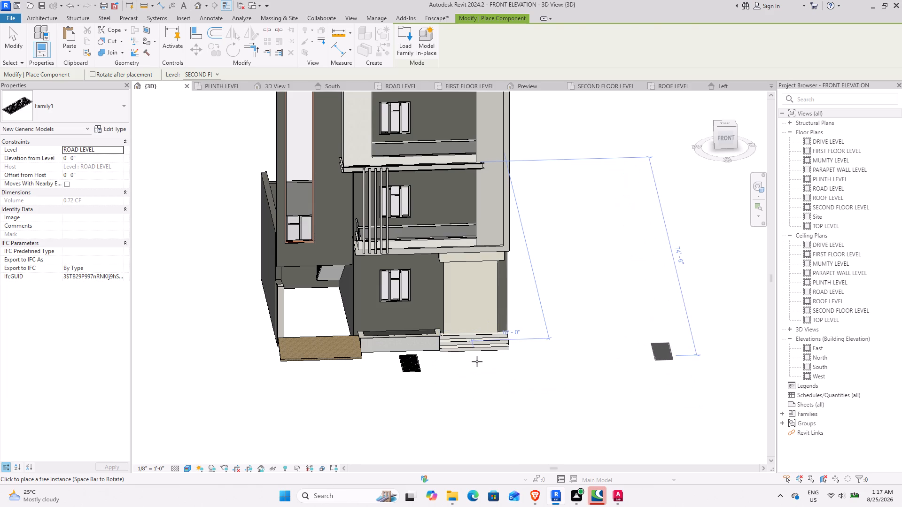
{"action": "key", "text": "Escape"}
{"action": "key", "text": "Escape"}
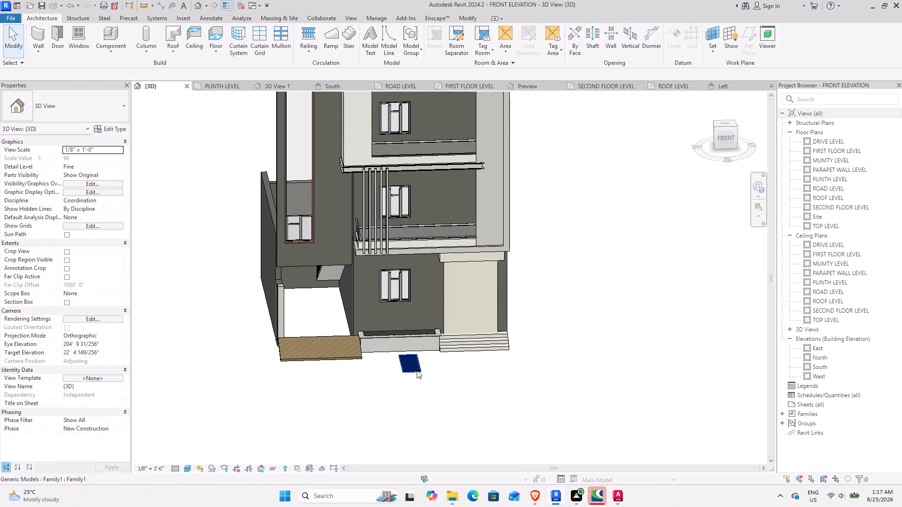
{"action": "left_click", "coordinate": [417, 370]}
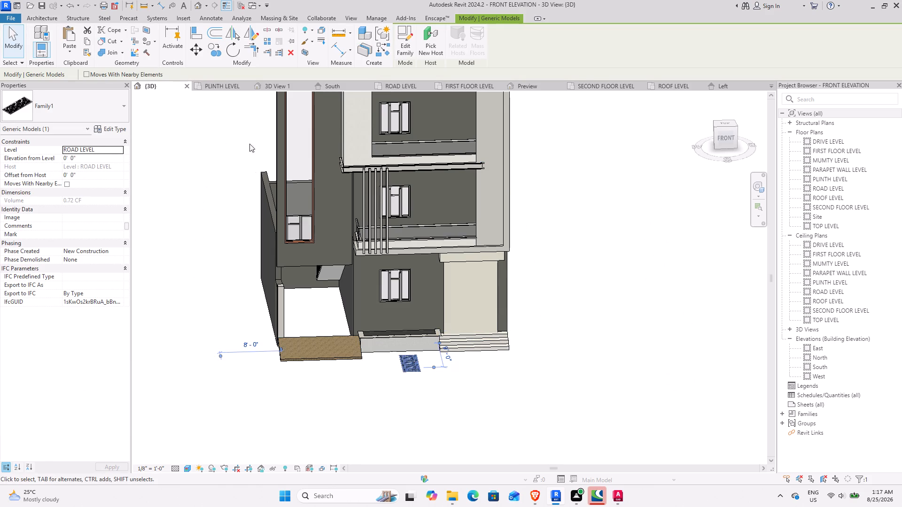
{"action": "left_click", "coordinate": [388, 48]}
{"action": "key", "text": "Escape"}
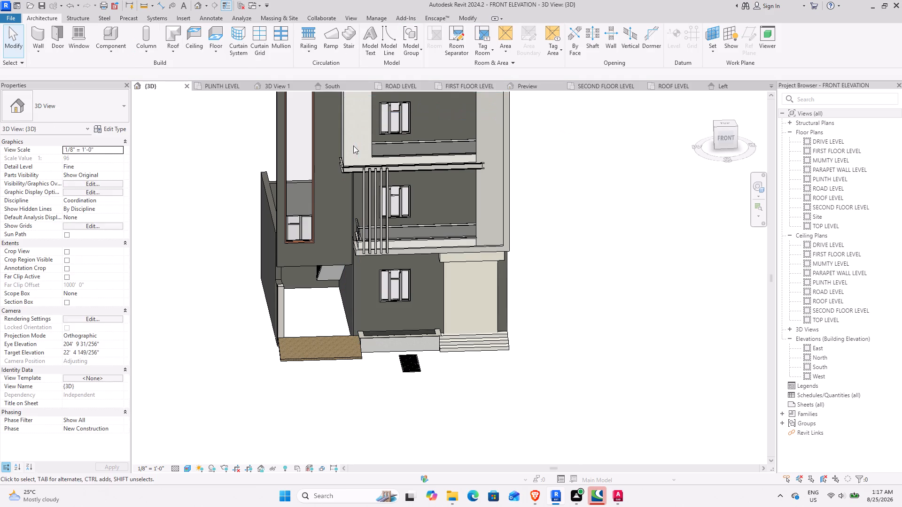
Open the placed jaali's family for editing and inspect the imported jaali leaf.dwg in the Ref. Level plan.
{"action": "left_click", "coordinate": [404, 372]}
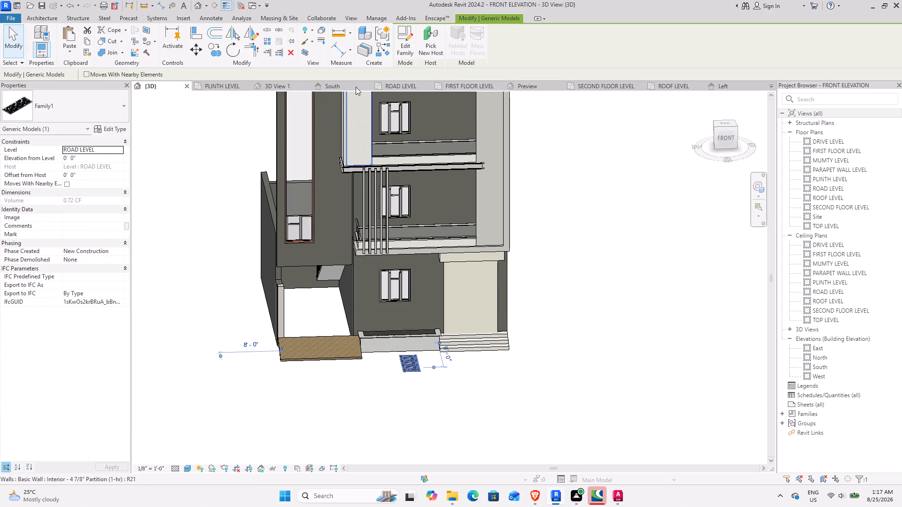
{"action": "left_click", "coordinate": [413, 49]}
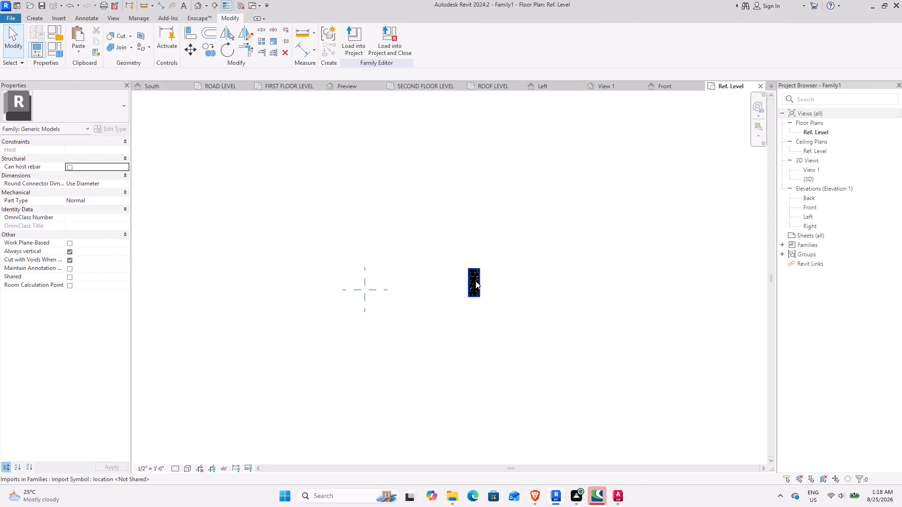
{"action": "scroll", "coordinate": [475, 280], "scroll_direction": "up", "scroll_amount": 8}
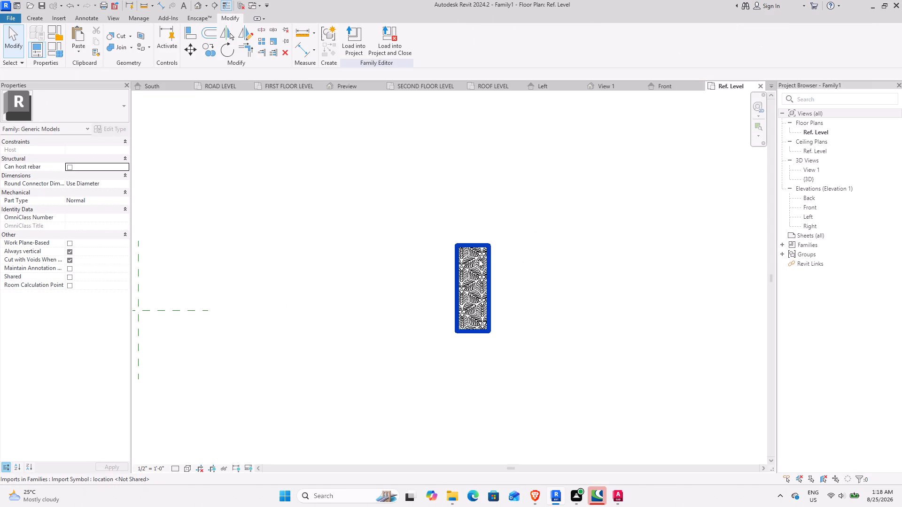
{"action": "left_click", "coordinate": [479, 259]}
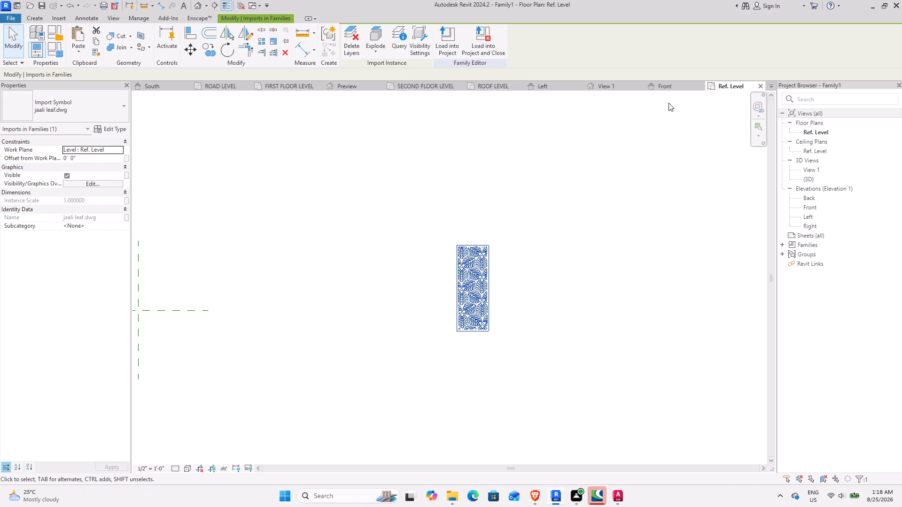
{"action": "key", "text": "Escape"}
{"action": "key", "text": "Escape"}
{"action": "key", "text": "Escape"}
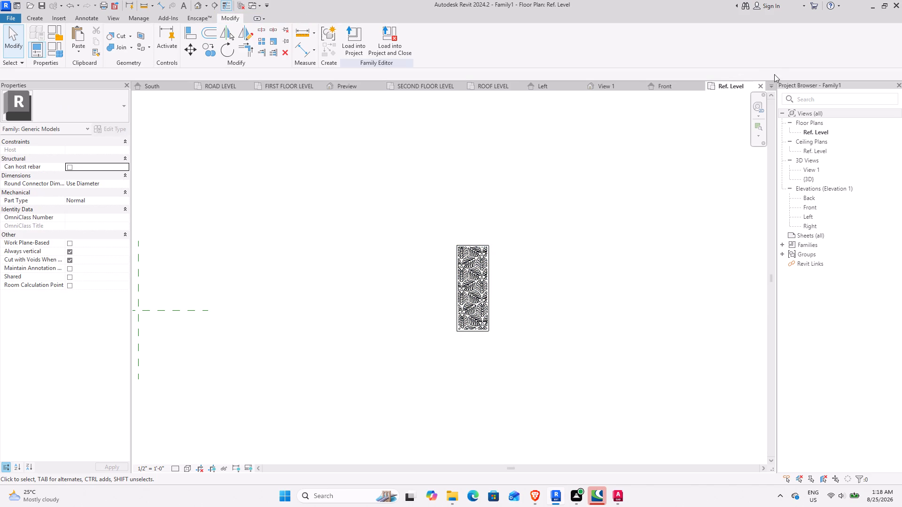
Close the jaali family's Ref. Level, Left, View 1 and Front views.
{"action": "left_click", "coordinate": [763, 86]}
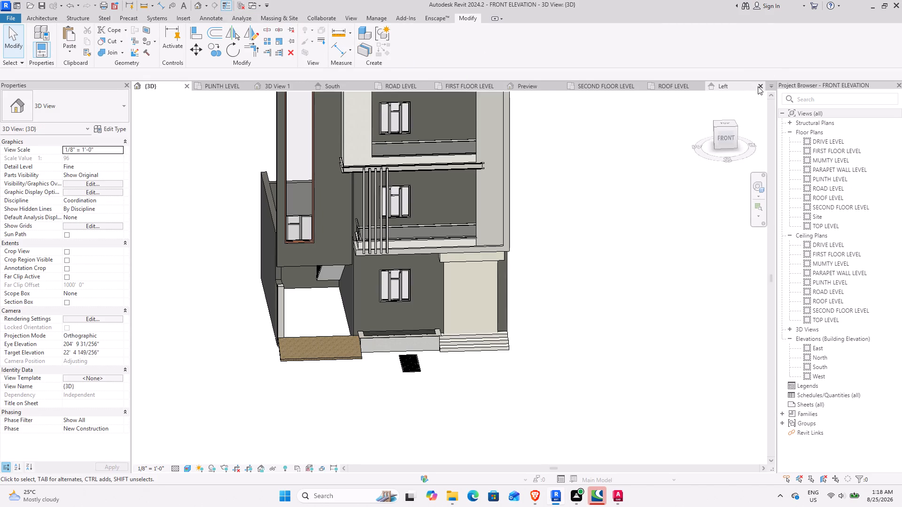
{"action": "left_click", "coordinate": [758, 86]}
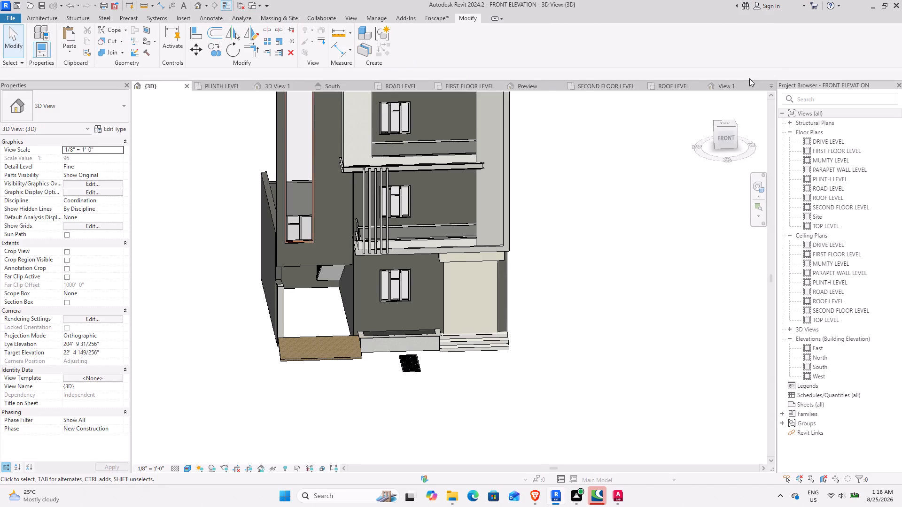
{"action": "left_click", "coordinate": [761, 84]}
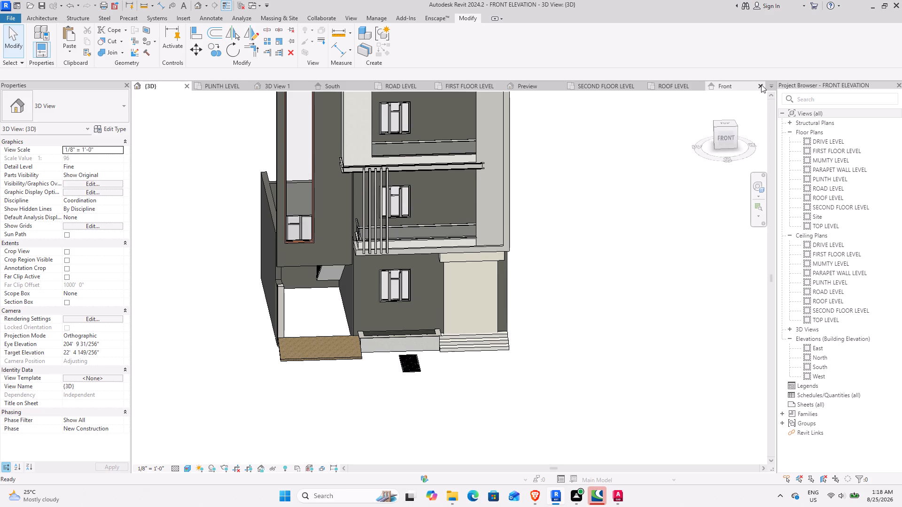
{"action": "left_click", "coordinate": [761, 84]}
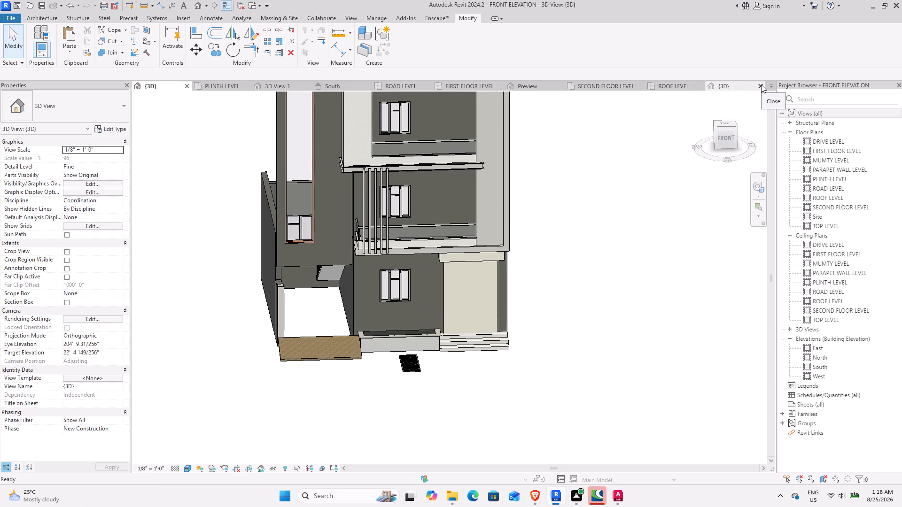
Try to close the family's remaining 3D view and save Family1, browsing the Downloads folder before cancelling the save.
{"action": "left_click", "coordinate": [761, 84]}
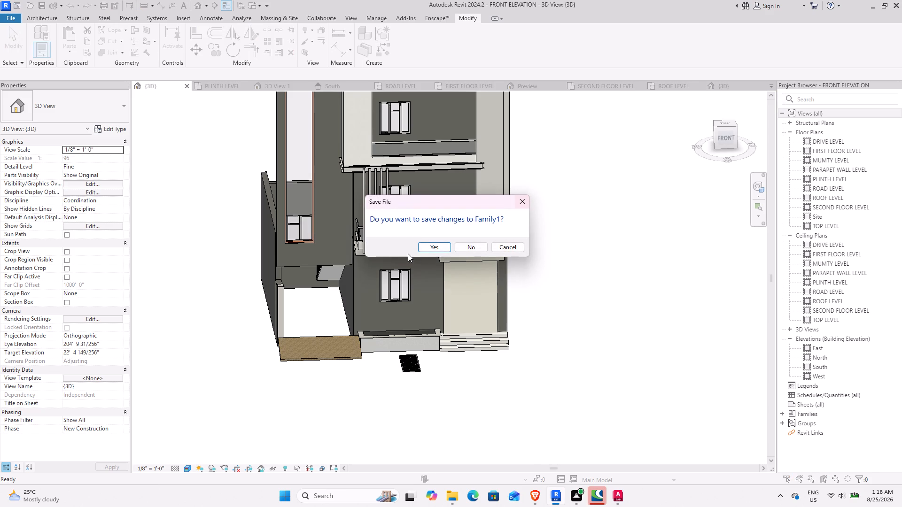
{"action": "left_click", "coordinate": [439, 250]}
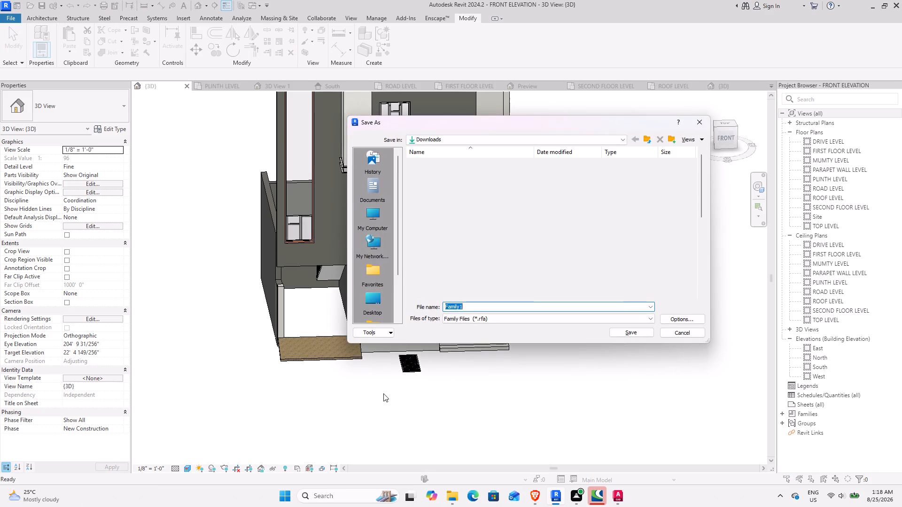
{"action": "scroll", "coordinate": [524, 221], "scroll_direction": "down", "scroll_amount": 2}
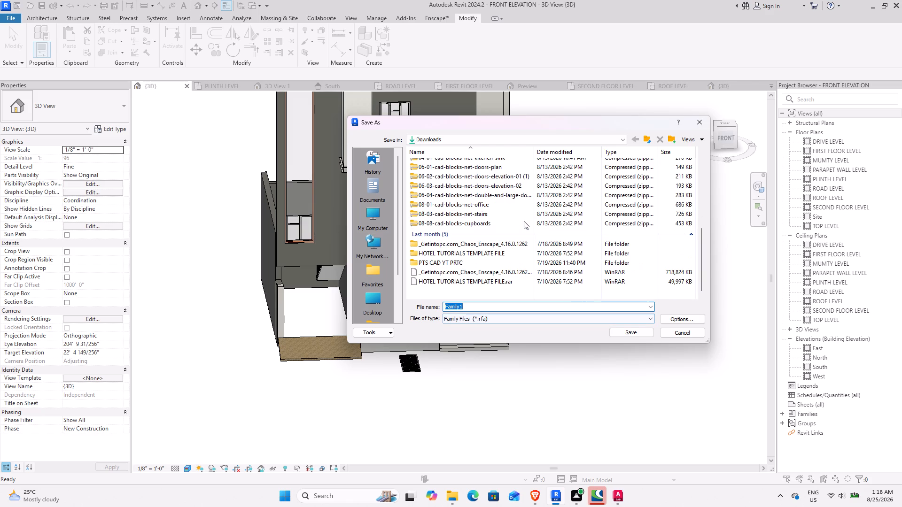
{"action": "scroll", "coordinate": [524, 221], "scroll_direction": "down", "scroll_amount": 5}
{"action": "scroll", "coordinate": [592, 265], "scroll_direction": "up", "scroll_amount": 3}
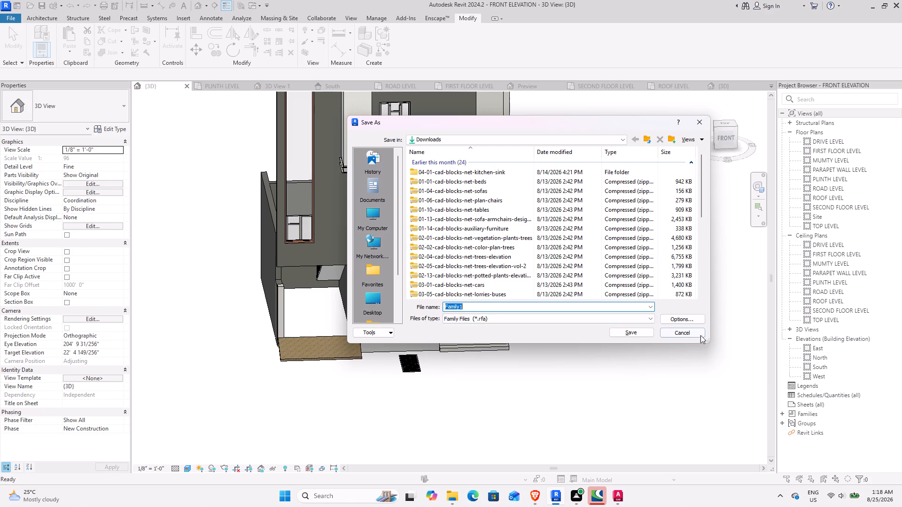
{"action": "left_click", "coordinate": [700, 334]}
Select the placed jaali lying in front of the facade's base.
{"action": "left_click", "coordinate": [409, 369]}
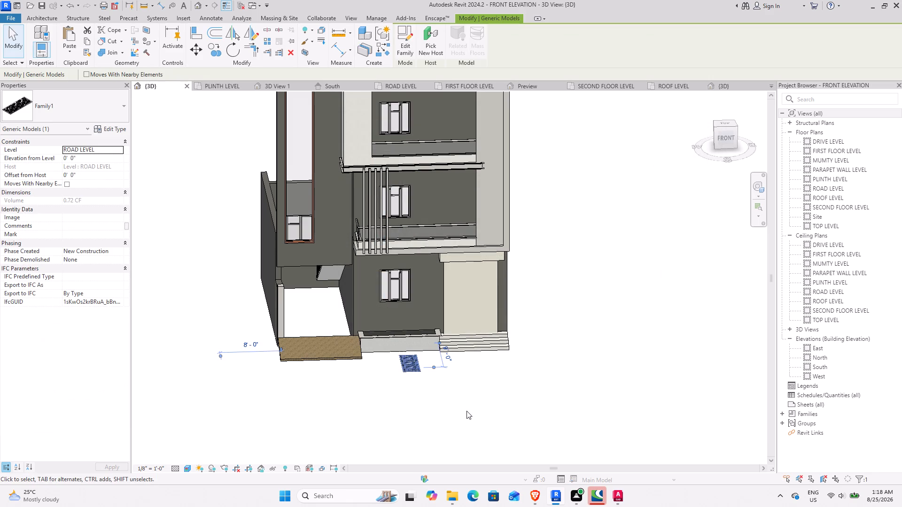
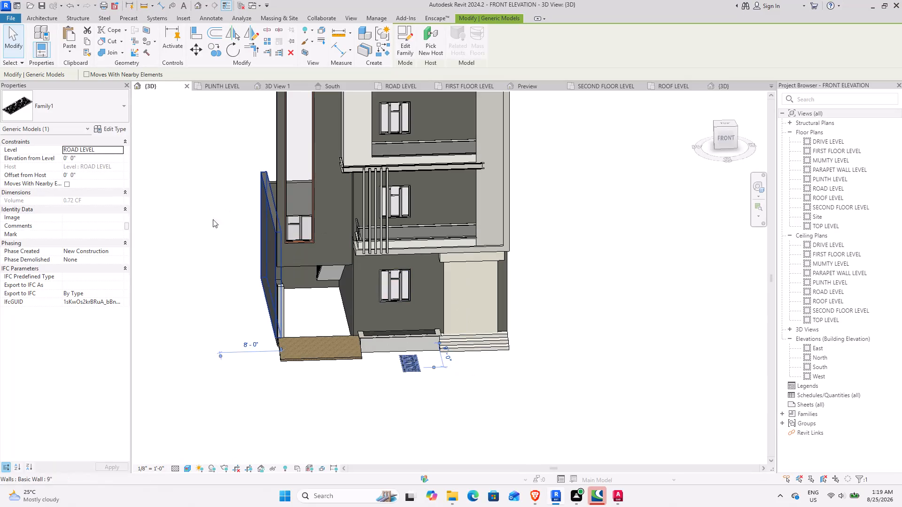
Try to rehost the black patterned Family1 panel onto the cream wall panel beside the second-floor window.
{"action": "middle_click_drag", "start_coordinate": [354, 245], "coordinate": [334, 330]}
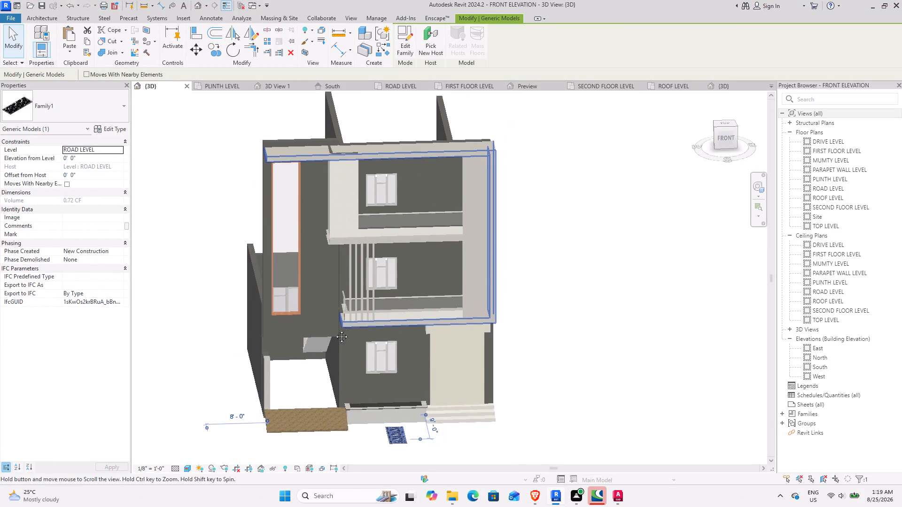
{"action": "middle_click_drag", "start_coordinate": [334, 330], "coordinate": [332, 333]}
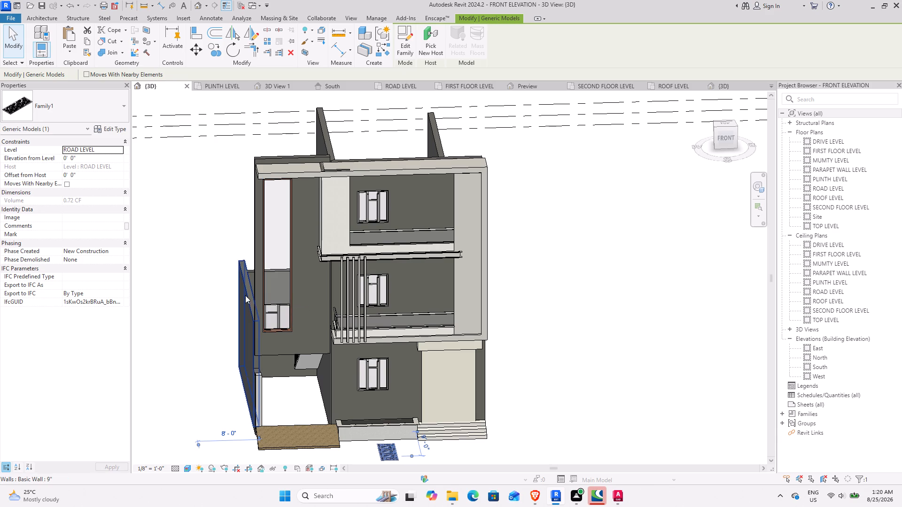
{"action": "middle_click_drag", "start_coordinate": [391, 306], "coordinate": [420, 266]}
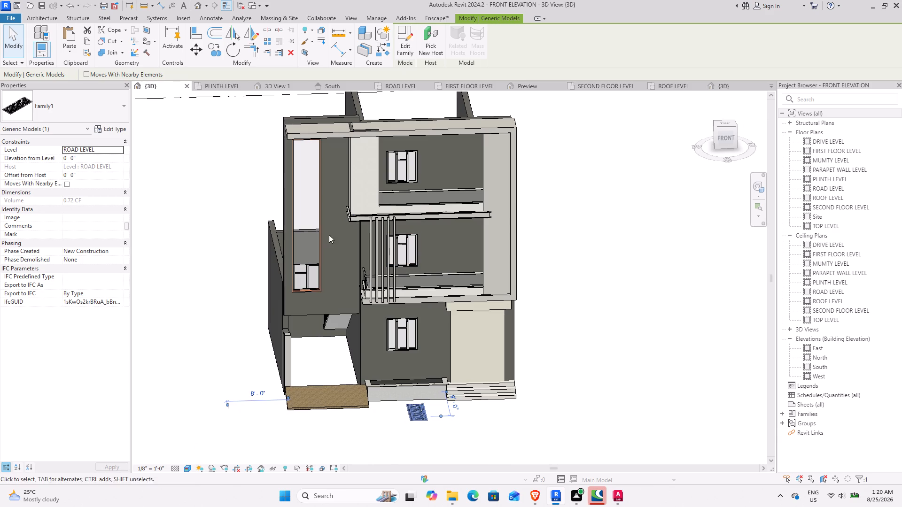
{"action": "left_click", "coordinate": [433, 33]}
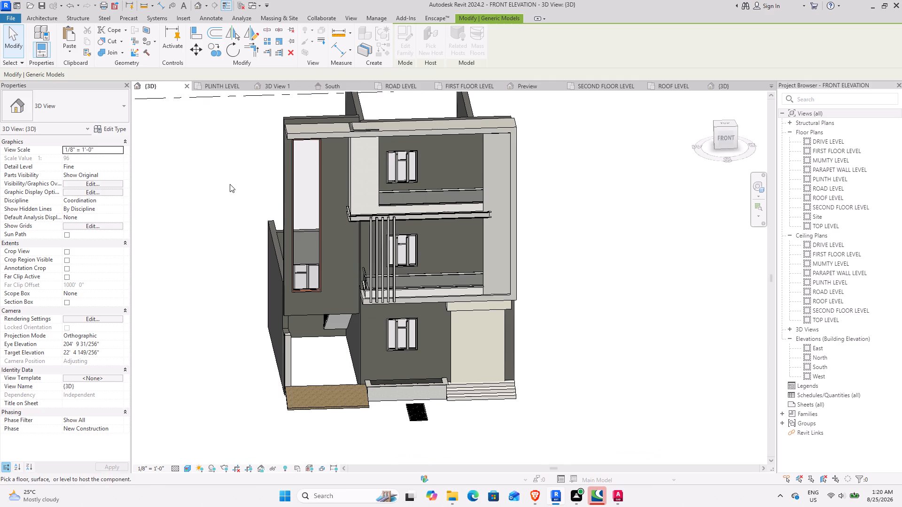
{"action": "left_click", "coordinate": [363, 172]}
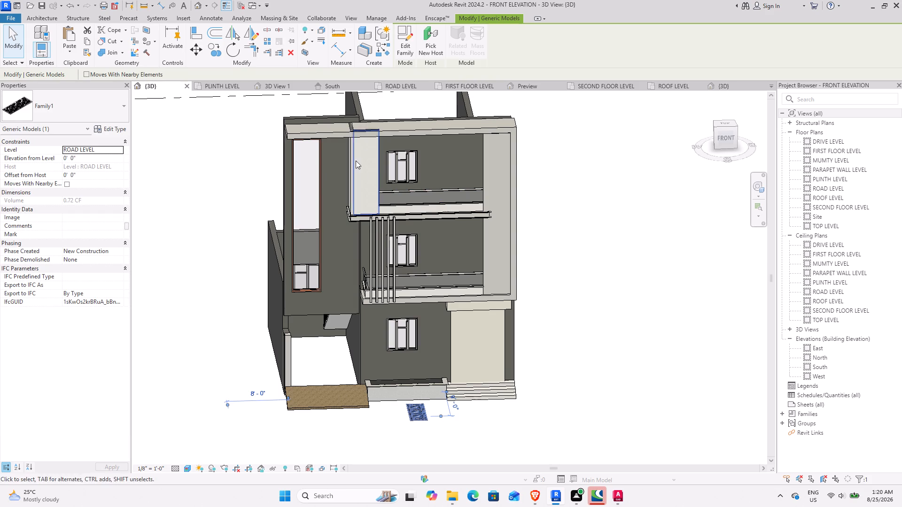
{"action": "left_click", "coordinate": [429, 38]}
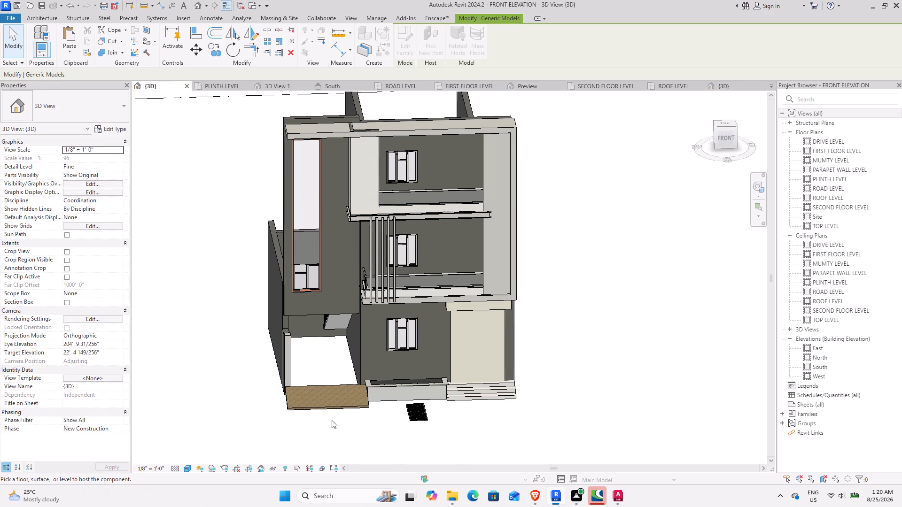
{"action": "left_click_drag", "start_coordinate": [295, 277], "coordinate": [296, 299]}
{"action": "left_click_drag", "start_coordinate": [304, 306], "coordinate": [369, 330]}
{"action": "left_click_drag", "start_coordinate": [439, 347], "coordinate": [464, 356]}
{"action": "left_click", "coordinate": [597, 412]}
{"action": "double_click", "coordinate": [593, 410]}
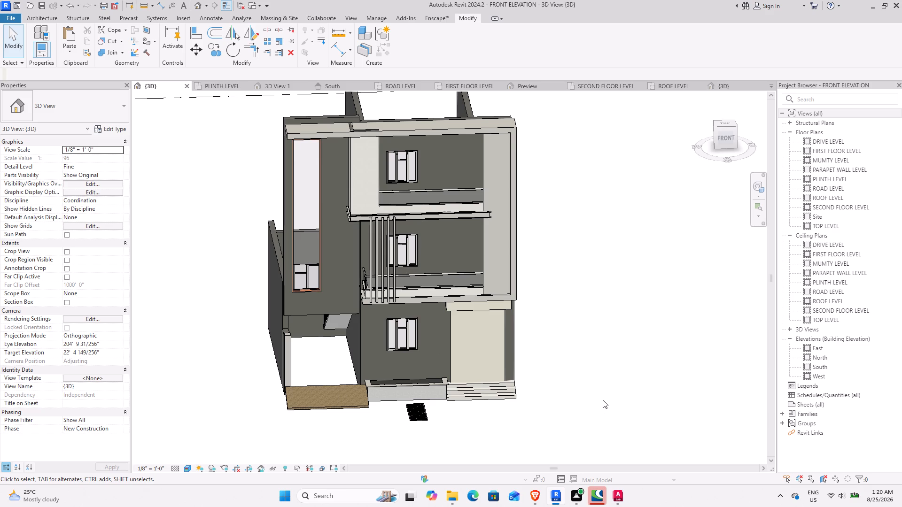
Rehost the black patterned Family1 panel onto the FIRST FLOOR LEVEL using Pick New Host in the front view.
{"action": "left_click", "coordinate": [409, 426]}
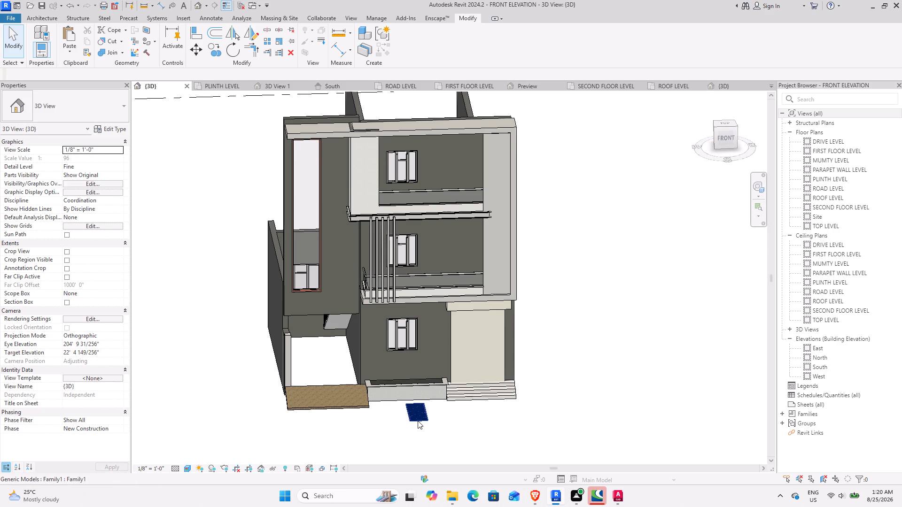
{"action": "left_click", "coordinate": [418, 421]}
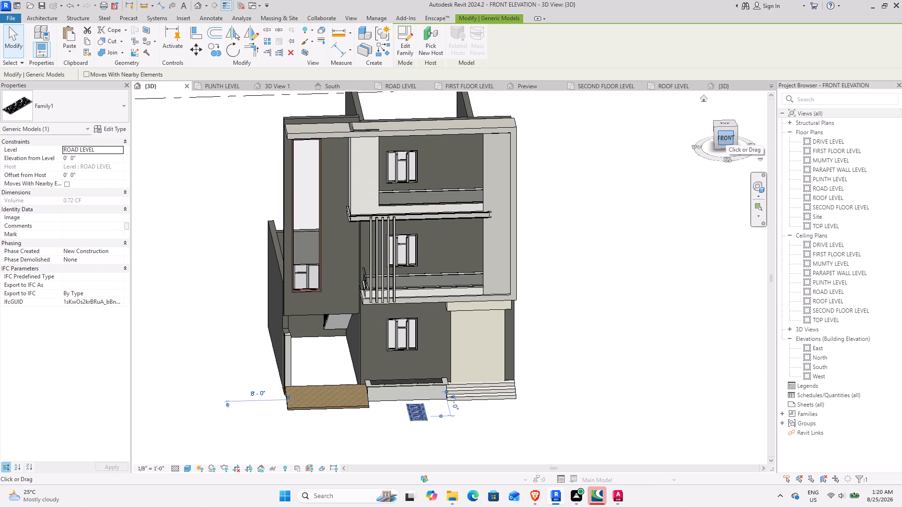
{"action": "left_click_drag", "start_coordinate": [725, 127], "coordinate": [713, 99]}
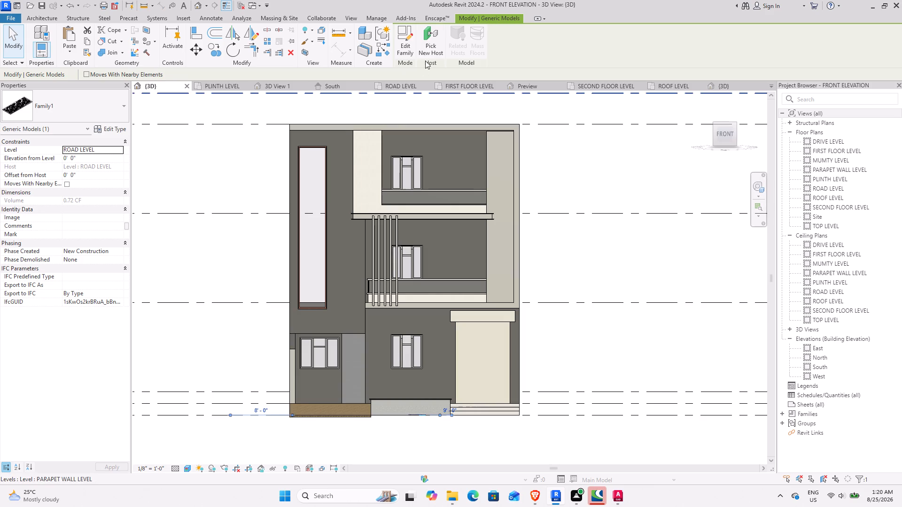
{"action": "left_click", "coordinate": [429, 36]}
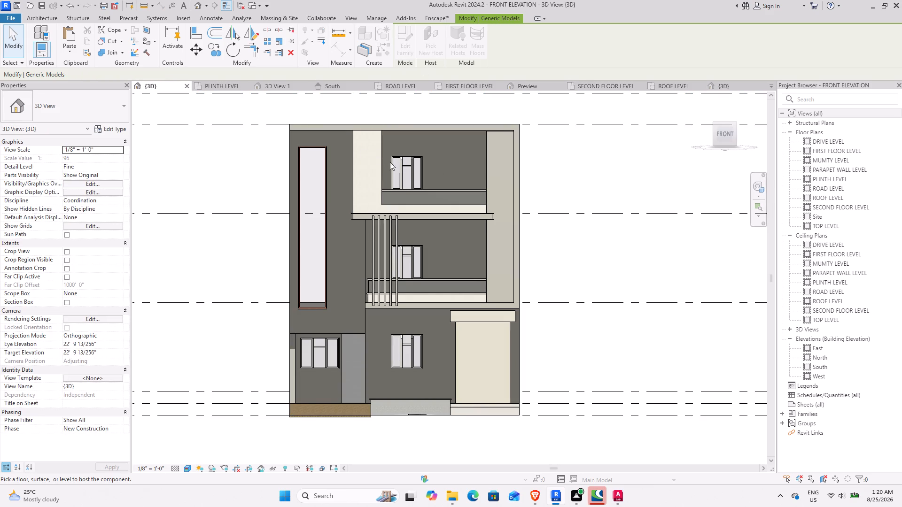
{"action": "left_click", "coordinate": [459, 300]}
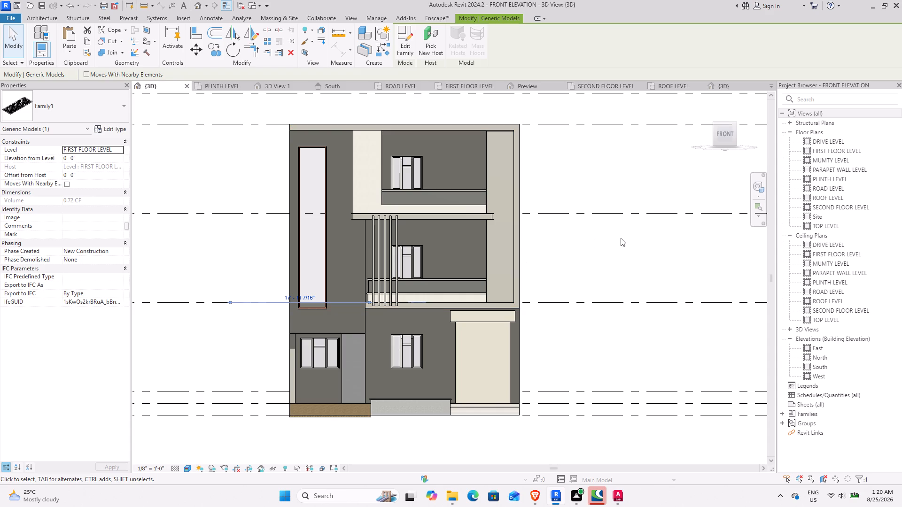
{"action": "double_click", "coordinate": [621, 238]}
{"action": "left_click", "coordinate": [621, 238]}
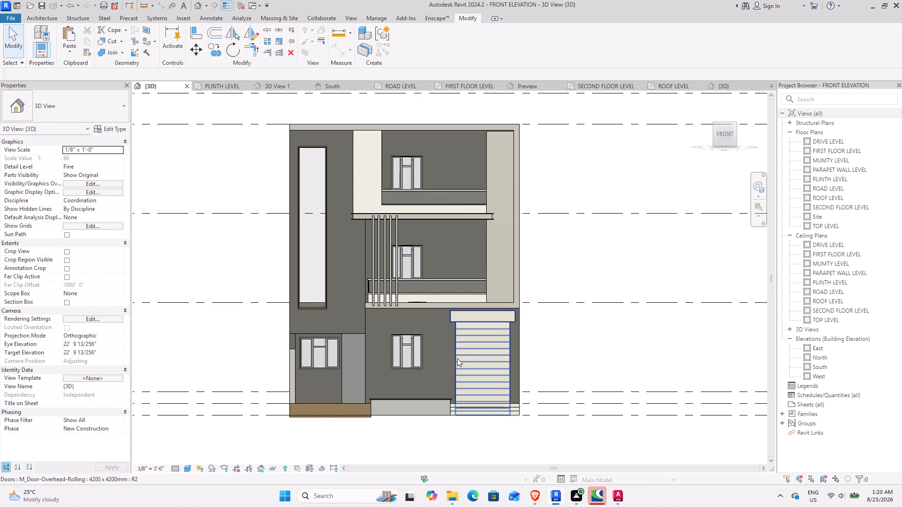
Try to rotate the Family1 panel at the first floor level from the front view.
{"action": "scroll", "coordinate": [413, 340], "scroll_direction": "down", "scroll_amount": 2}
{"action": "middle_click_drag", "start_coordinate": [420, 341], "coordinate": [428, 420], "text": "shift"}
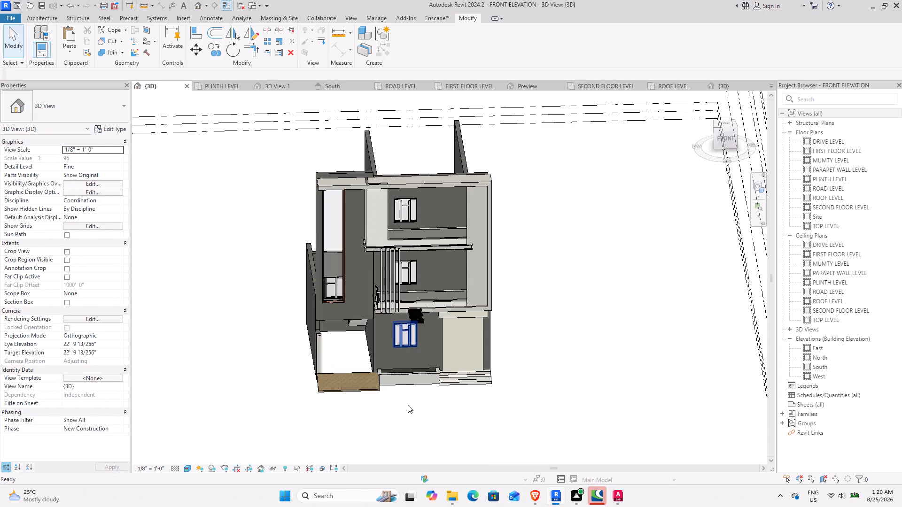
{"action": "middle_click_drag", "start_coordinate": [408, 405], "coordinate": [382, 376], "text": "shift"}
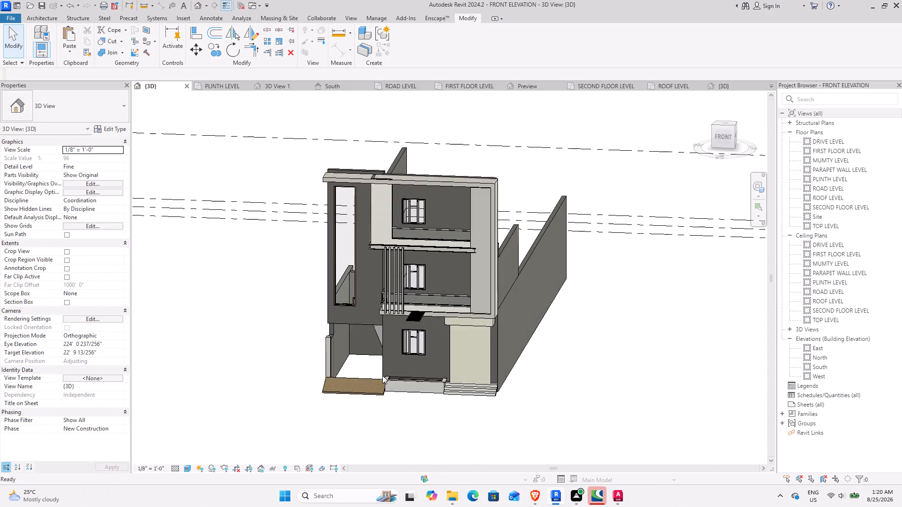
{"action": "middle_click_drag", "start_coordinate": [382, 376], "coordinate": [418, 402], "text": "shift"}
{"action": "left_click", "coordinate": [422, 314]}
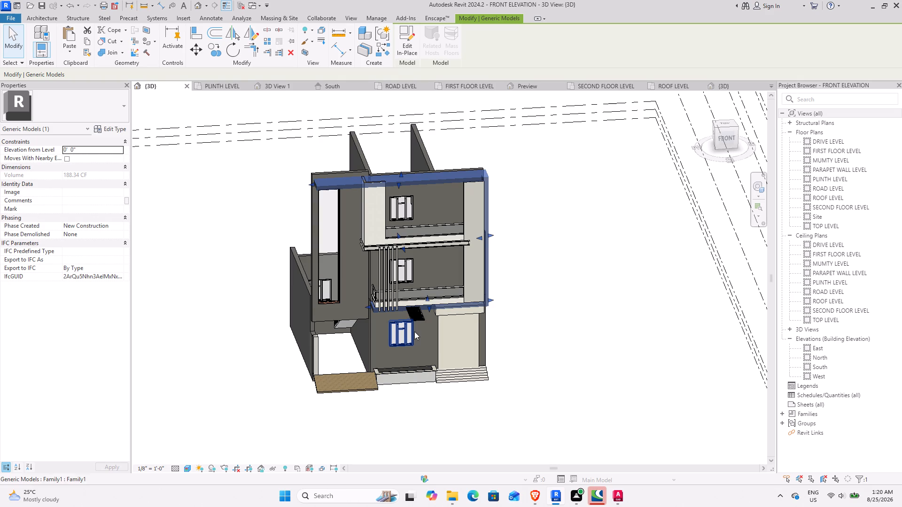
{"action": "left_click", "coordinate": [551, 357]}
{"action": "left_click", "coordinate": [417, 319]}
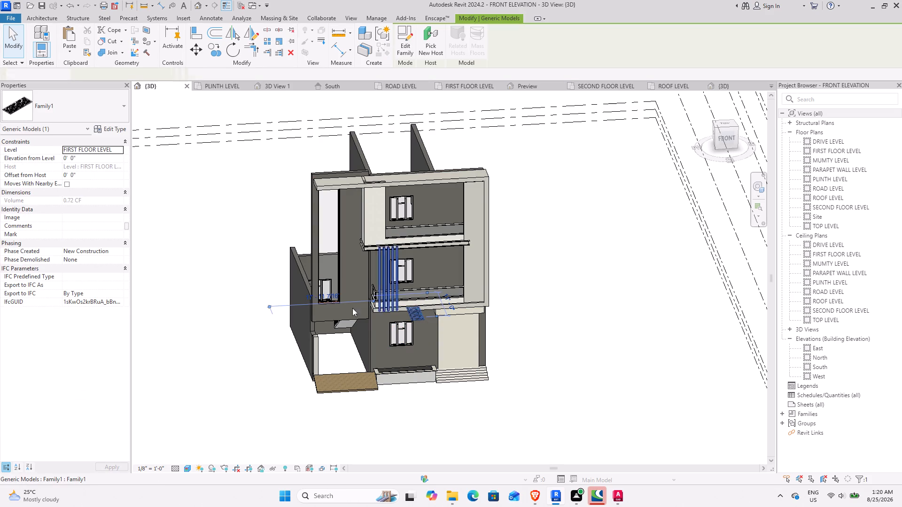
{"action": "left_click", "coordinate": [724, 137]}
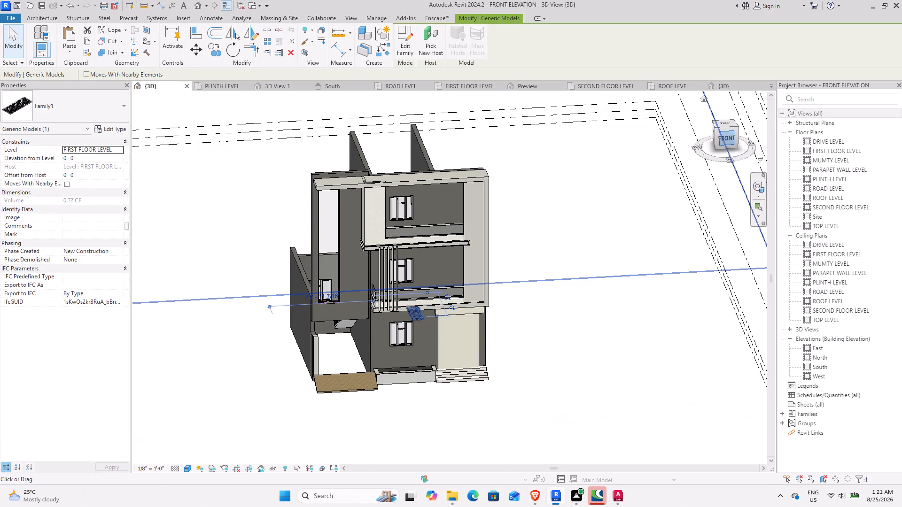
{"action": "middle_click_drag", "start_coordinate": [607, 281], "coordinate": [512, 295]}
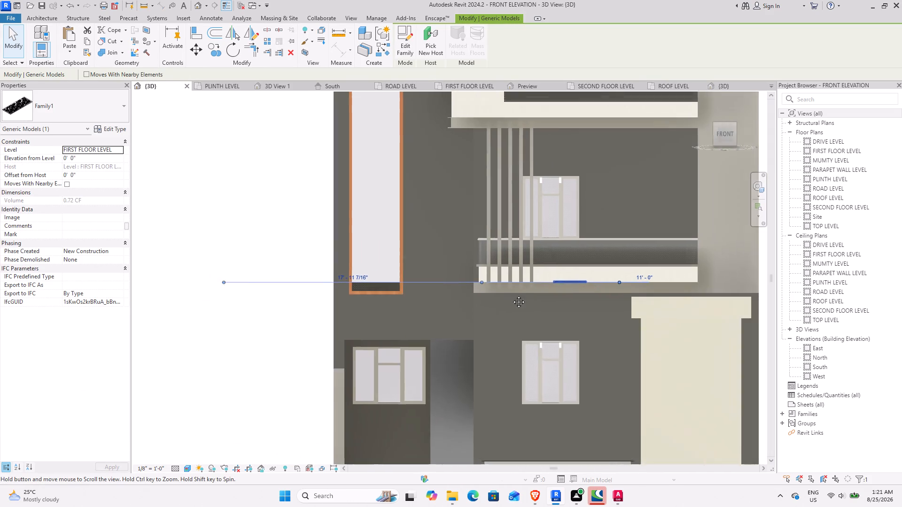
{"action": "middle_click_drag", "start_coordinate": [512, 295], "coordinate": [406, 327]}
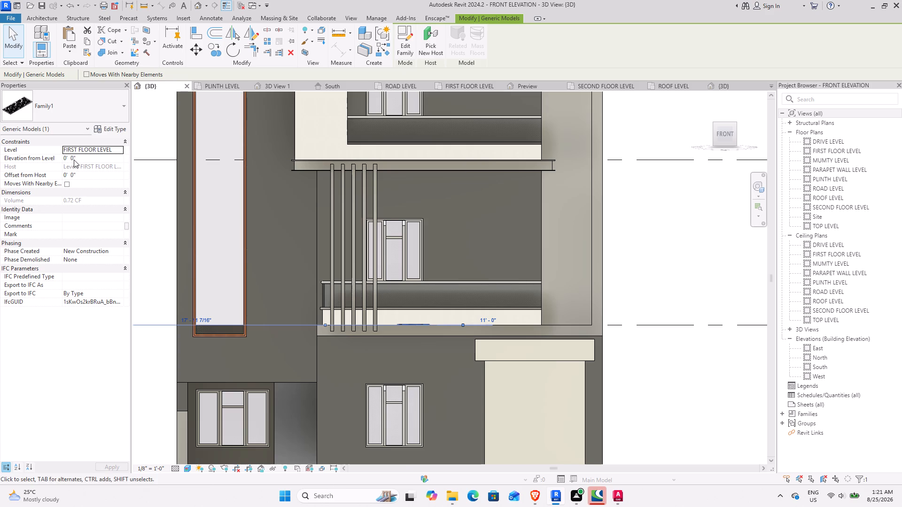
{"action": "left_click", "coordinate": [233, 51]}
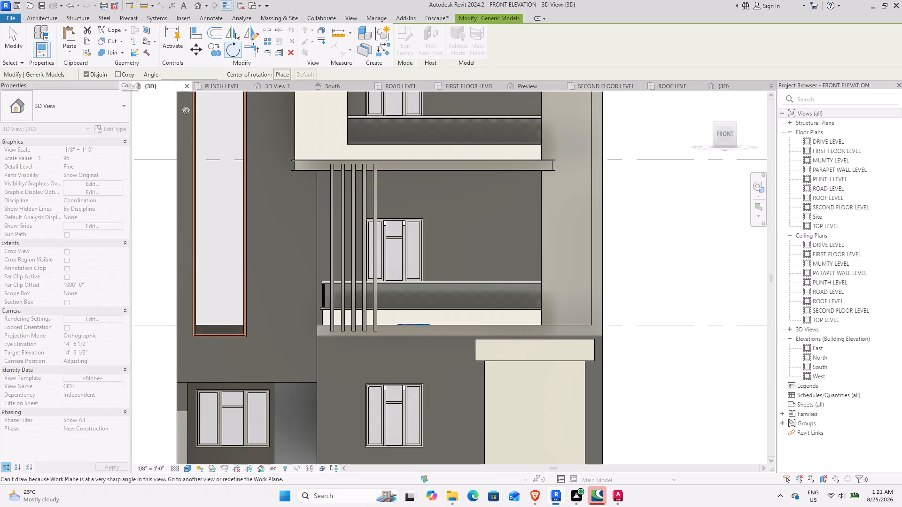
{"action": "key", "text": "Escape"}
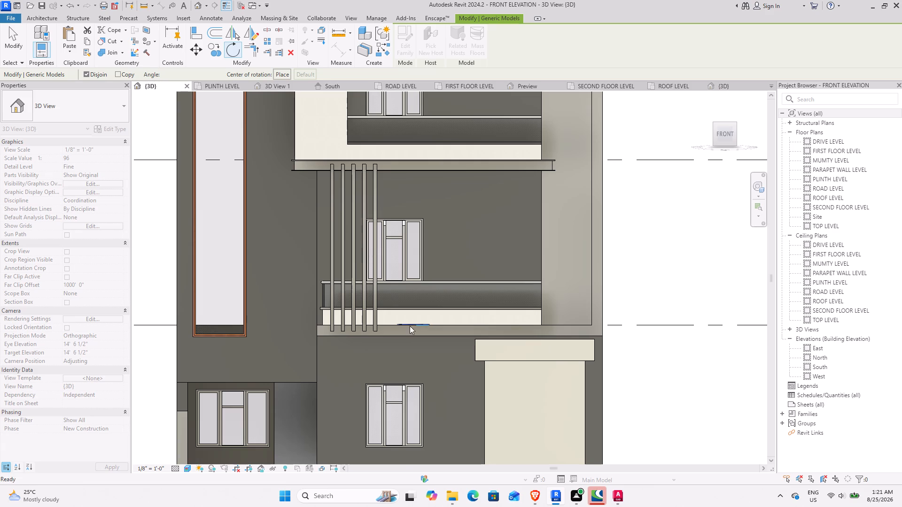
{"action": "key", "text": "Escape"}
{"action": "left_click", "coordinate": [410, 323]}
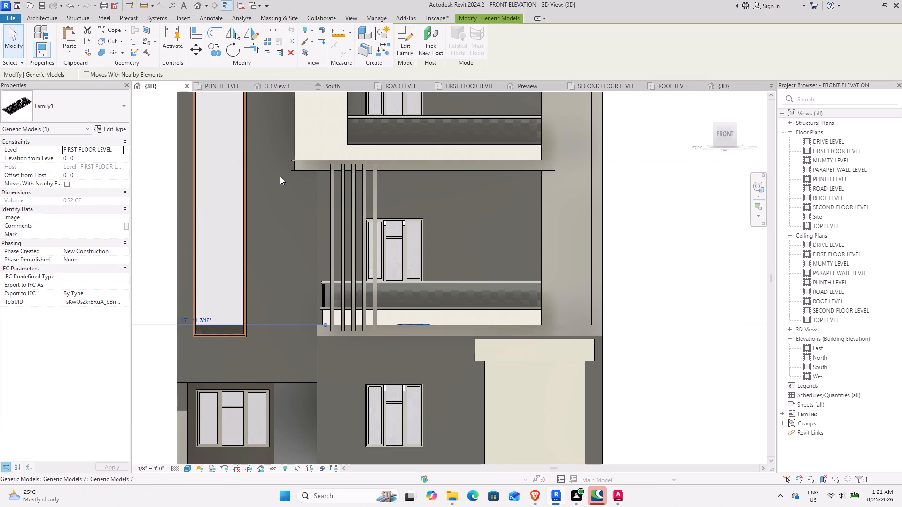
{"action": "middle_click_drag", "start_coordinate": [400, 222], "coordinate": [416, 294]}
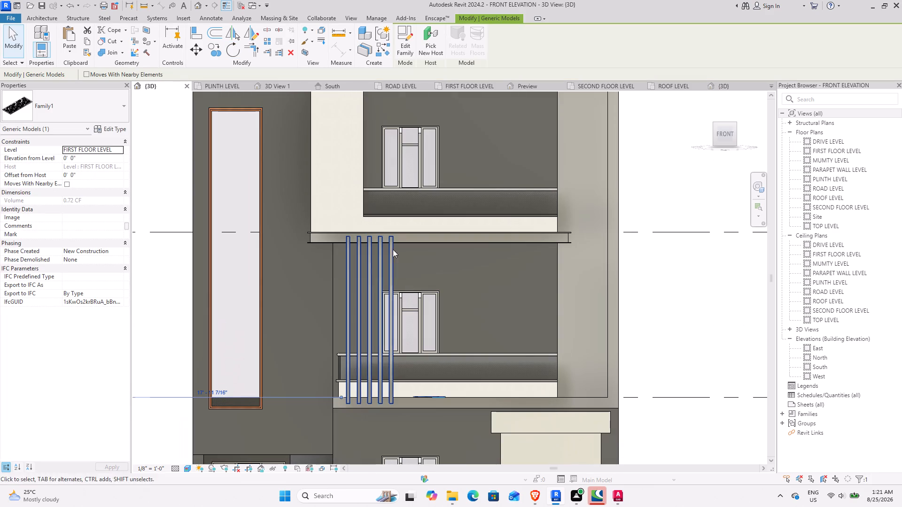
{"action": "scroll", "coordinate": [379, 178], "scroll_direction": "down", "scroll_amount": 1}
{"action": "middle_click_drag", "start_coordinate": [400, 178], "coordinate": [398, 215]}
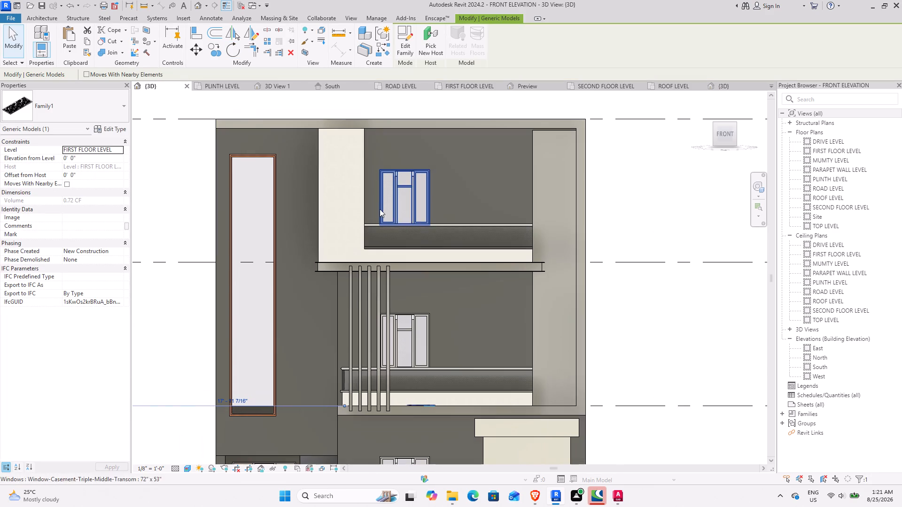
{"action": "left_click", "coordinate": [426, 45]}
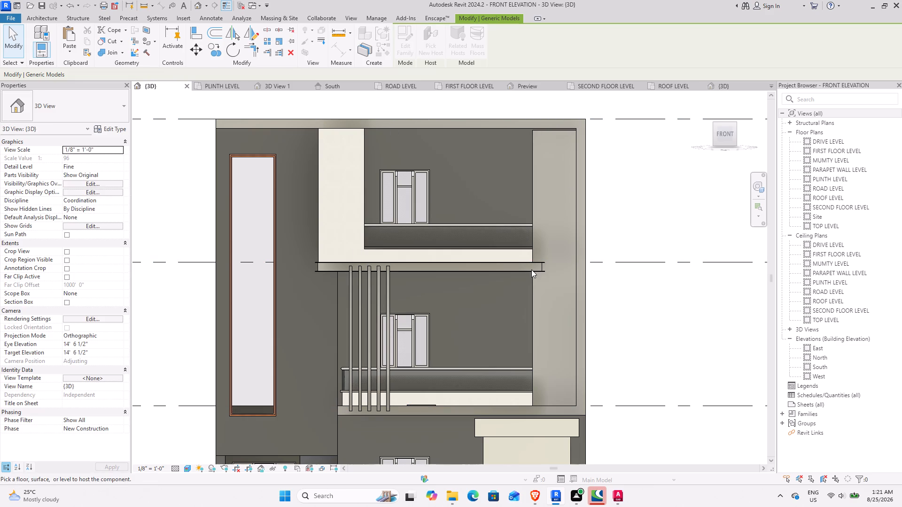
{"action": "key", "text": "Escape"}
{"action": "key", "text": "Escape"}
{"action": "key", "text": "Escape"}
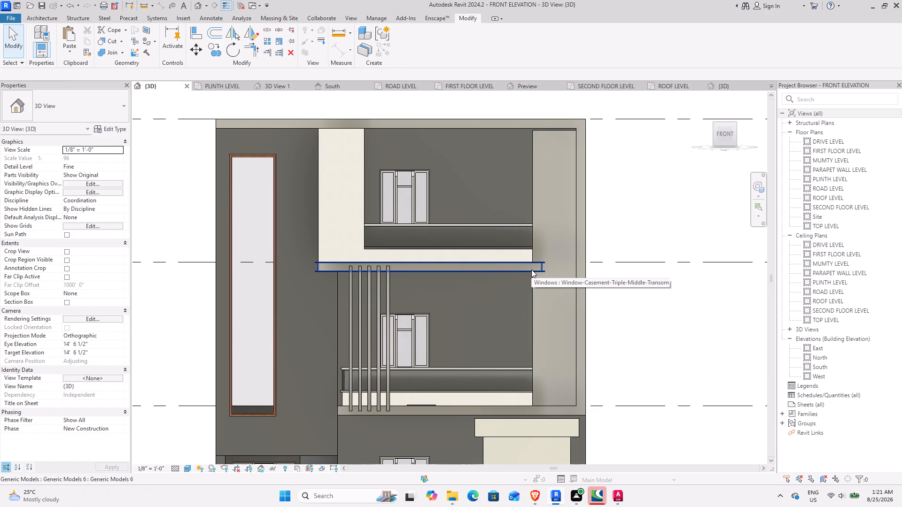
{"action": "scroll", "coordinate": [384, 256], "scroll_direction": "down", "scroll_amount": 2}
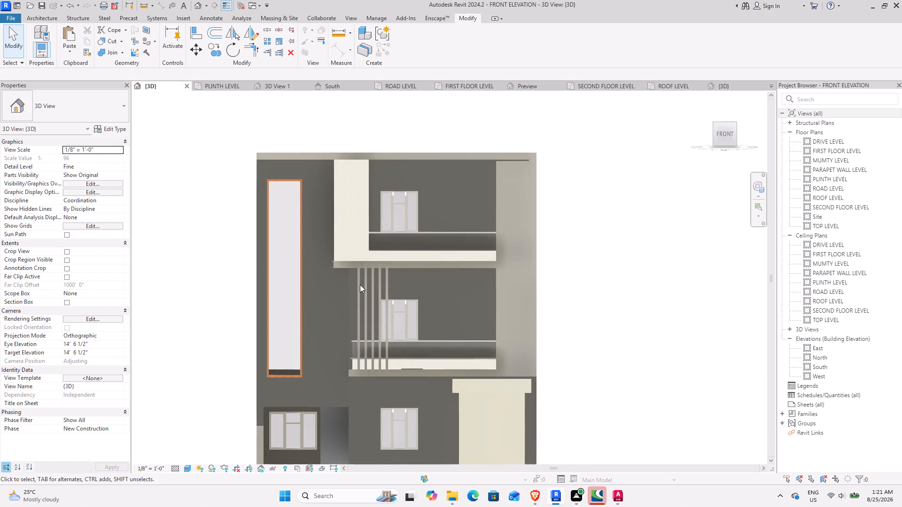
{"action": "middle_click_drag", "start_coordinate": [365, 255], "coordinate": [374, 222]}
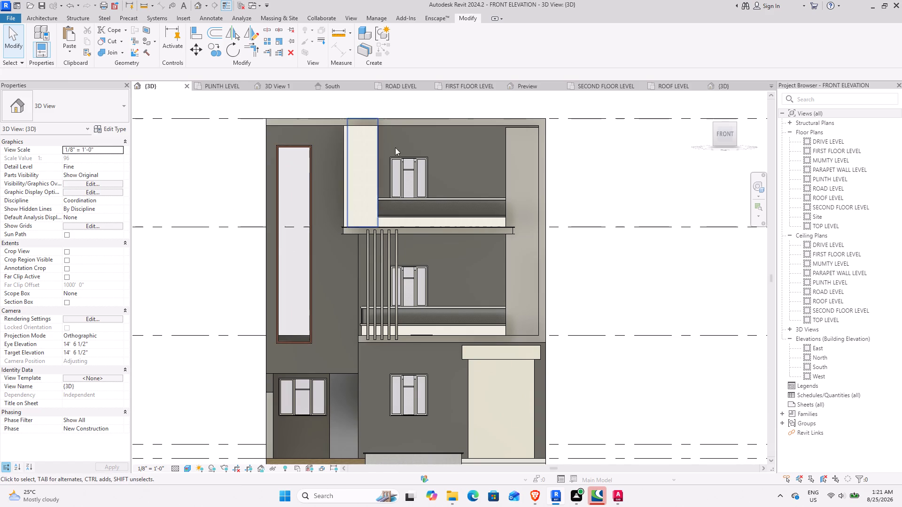
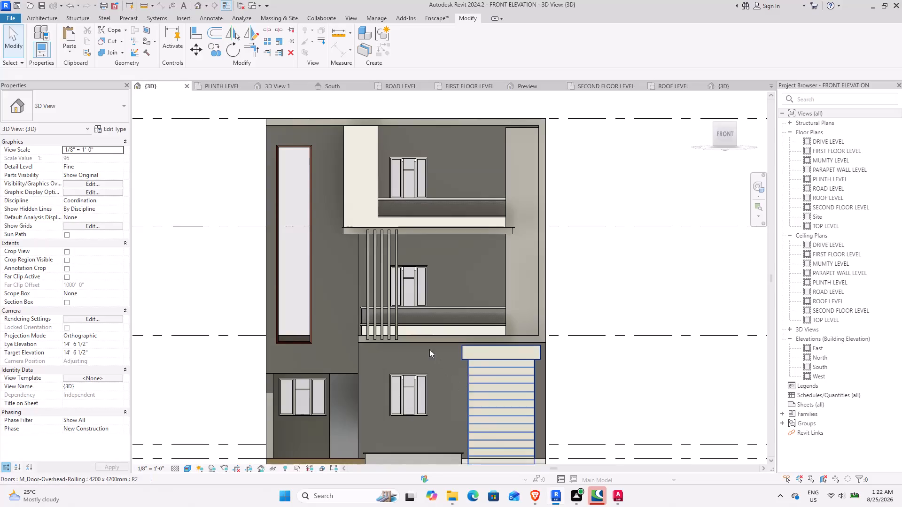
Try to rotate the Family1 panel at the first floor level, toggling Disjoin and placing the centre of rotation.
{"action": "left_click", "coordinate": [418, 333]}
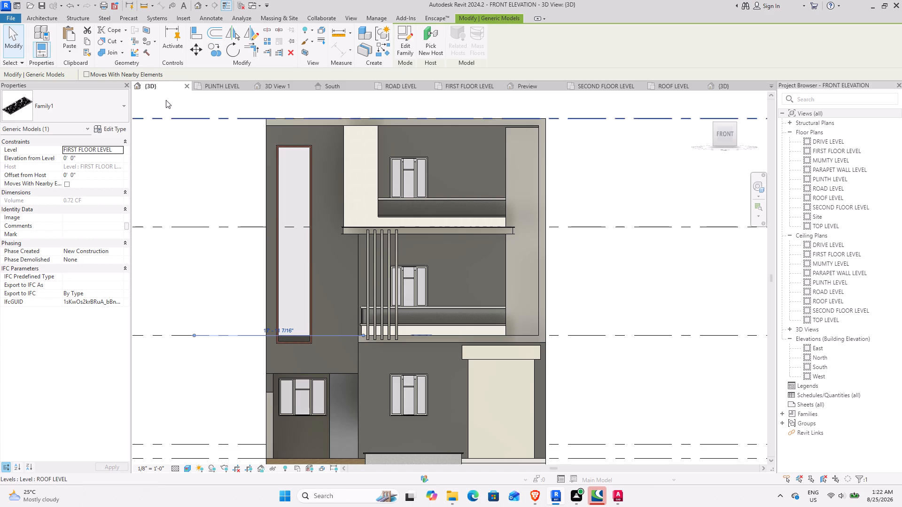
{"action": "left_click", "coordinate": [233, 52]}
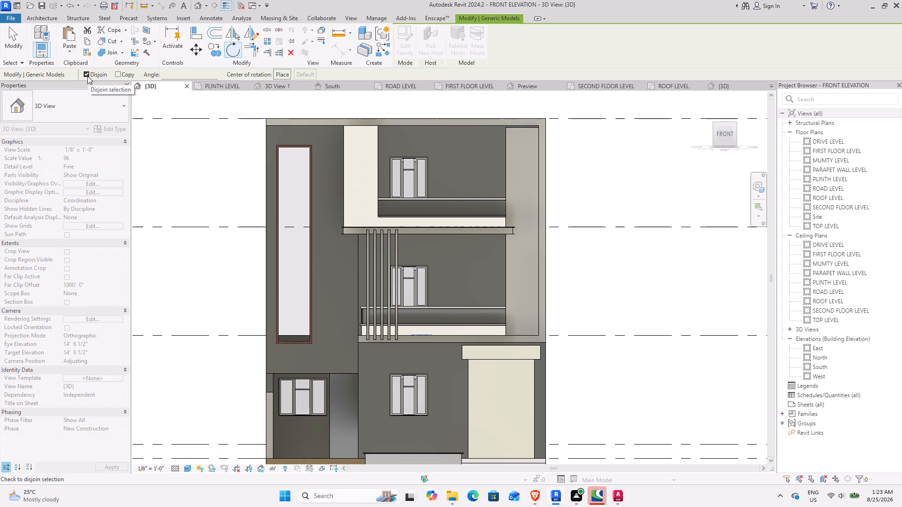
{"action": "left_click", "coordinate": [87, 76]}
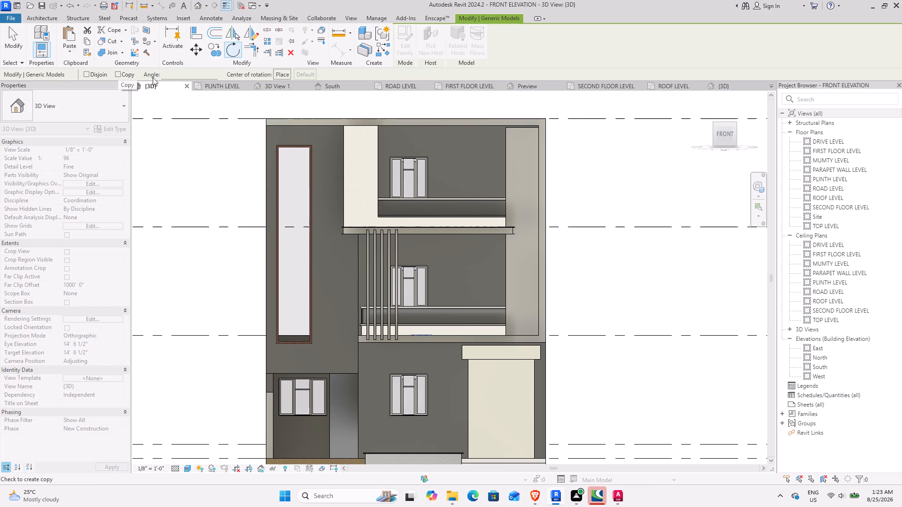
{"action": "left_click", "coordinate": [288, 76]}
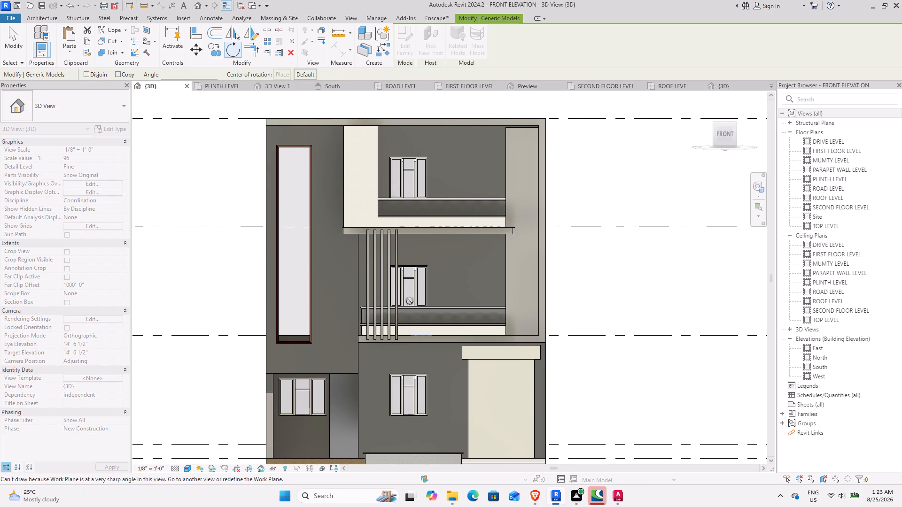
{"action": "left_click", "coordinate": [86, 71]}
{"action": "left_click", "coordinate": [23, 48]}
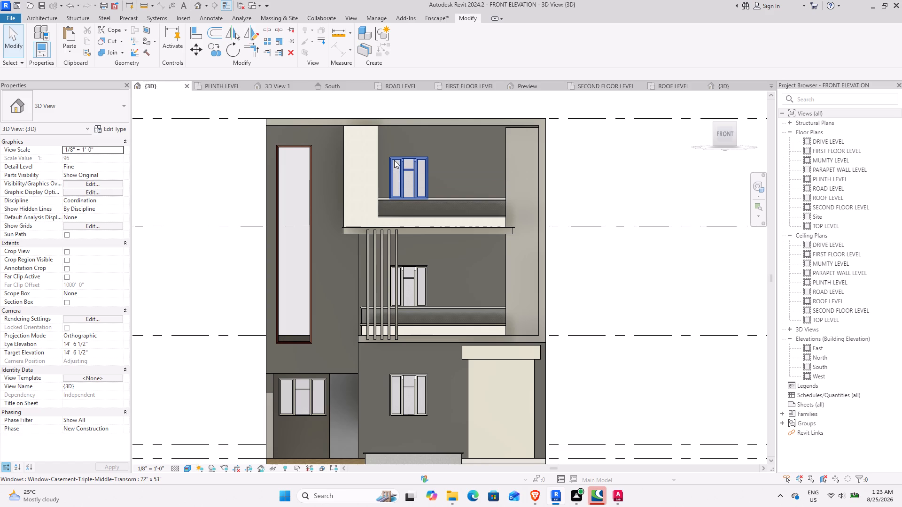
Open the Family1 panel at the first floor level for editing in the Family Editor.
{"action": "left_click", "coordinate": [420, 332]}
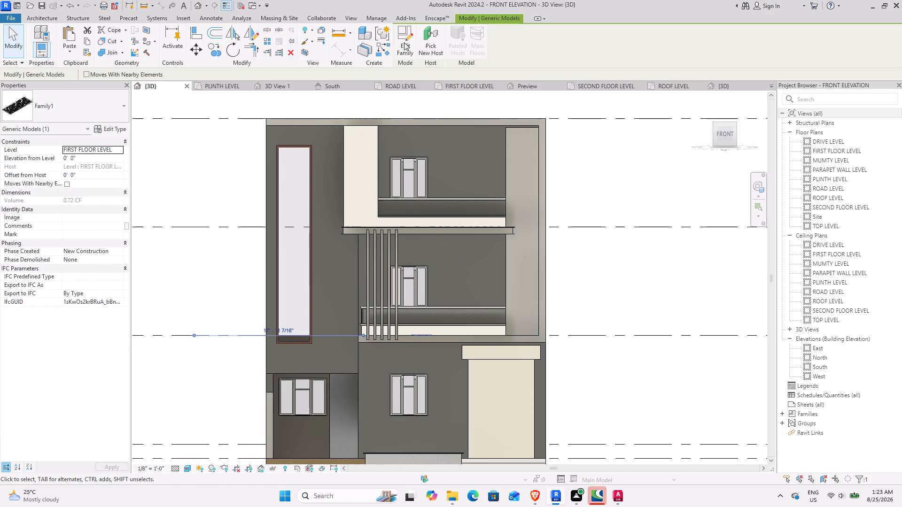
{"action": "left_click", "coordinate": [404, 42]}
{"action": "scroll", "coordinate": [461, 249], "scroll_direction": "down", "scroll_amount": 2}
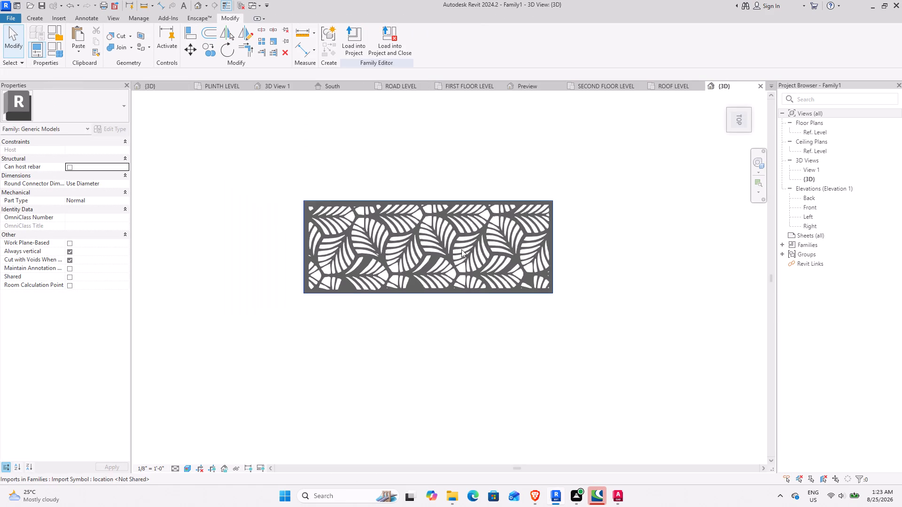
{"action": "scroll", "coordinate": [461, 249], "scroll_direction": "down", "scroll_amount": 3}
Check the Work Plane property of the imported jaali leaf.dwg symbol in the family.
{"action": "left_click", "coordinate": [519, 286]}
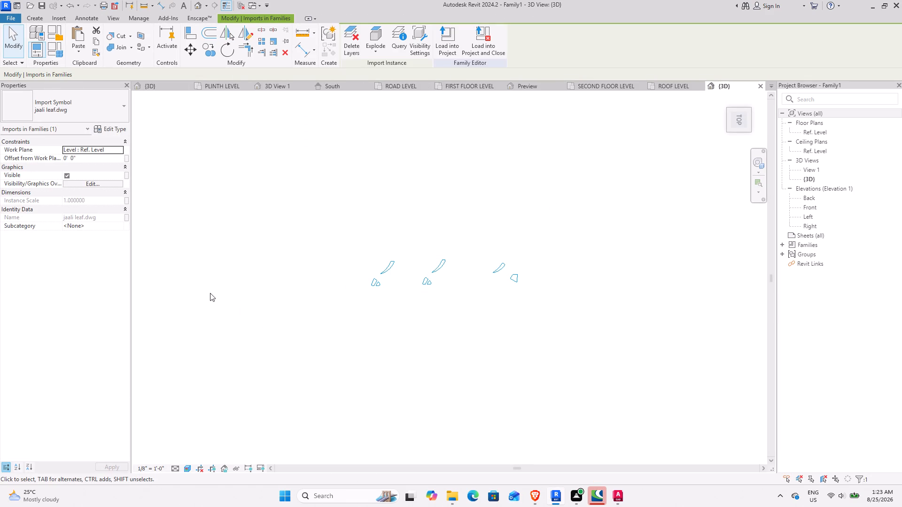
{"action": "left_click", "coordinate": [117, 150]}
{"action": "left_click", "coordinate": [117, 150]}
{"action": "left_click_drag", "start_coordinate": [272, 130], "coordinate": [293, 115]}
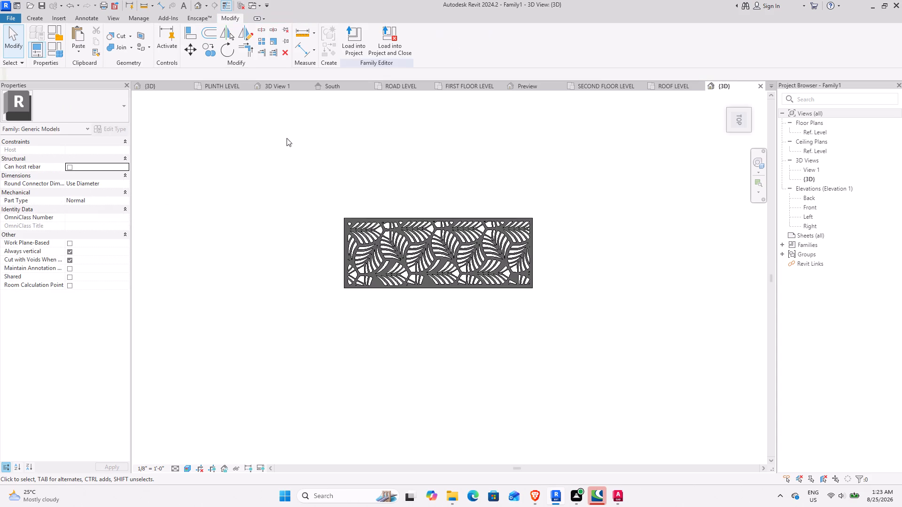
{"action": "double_click", "coordinate": [313, 155]}
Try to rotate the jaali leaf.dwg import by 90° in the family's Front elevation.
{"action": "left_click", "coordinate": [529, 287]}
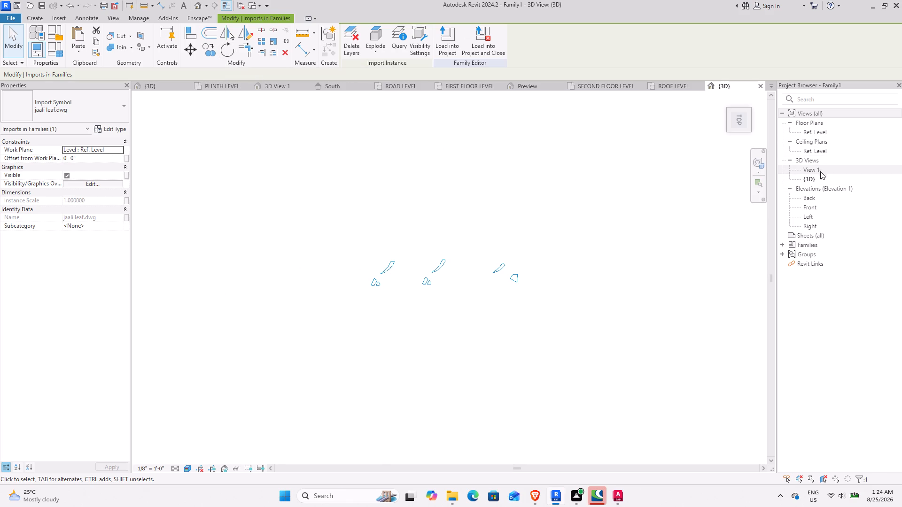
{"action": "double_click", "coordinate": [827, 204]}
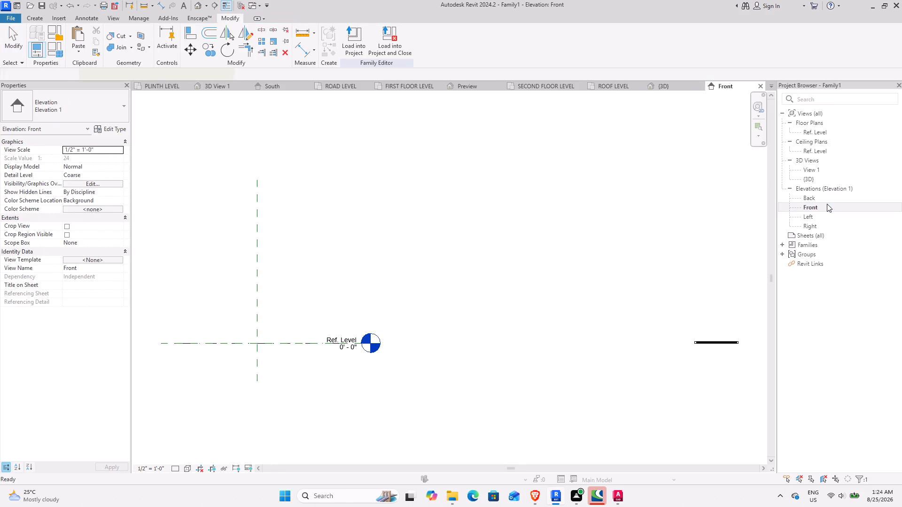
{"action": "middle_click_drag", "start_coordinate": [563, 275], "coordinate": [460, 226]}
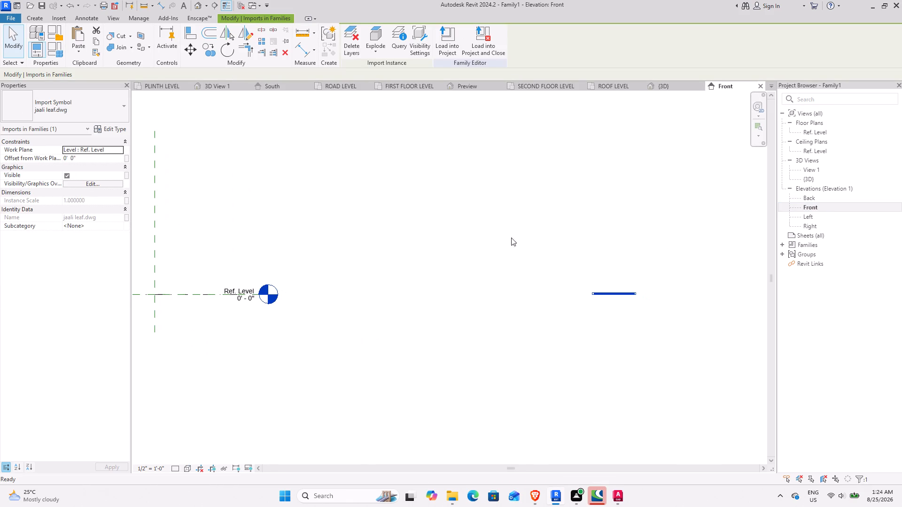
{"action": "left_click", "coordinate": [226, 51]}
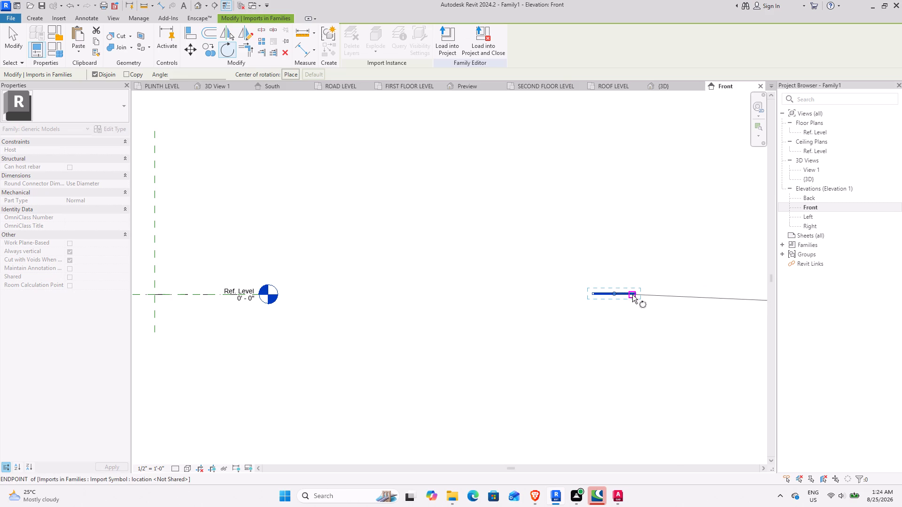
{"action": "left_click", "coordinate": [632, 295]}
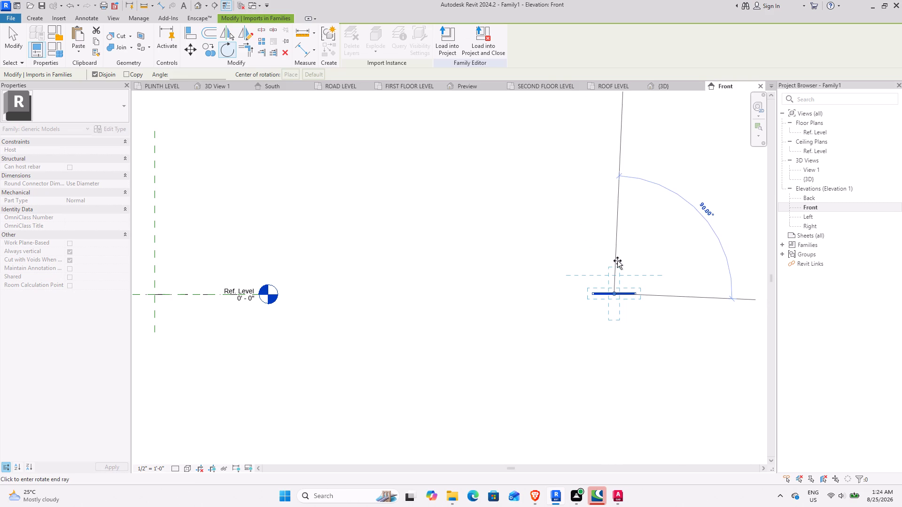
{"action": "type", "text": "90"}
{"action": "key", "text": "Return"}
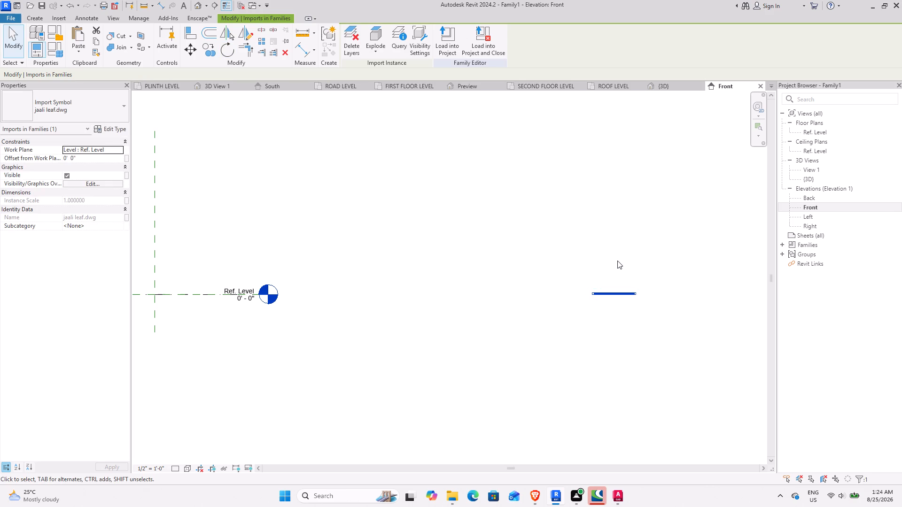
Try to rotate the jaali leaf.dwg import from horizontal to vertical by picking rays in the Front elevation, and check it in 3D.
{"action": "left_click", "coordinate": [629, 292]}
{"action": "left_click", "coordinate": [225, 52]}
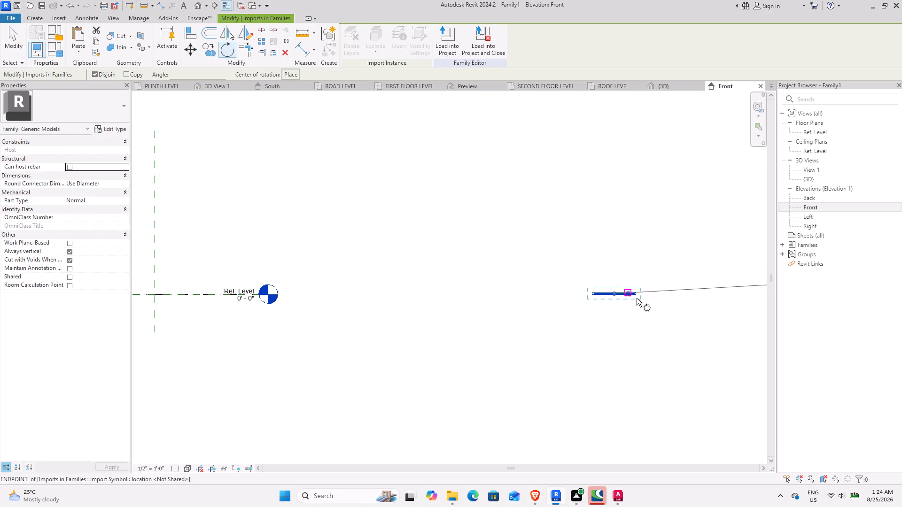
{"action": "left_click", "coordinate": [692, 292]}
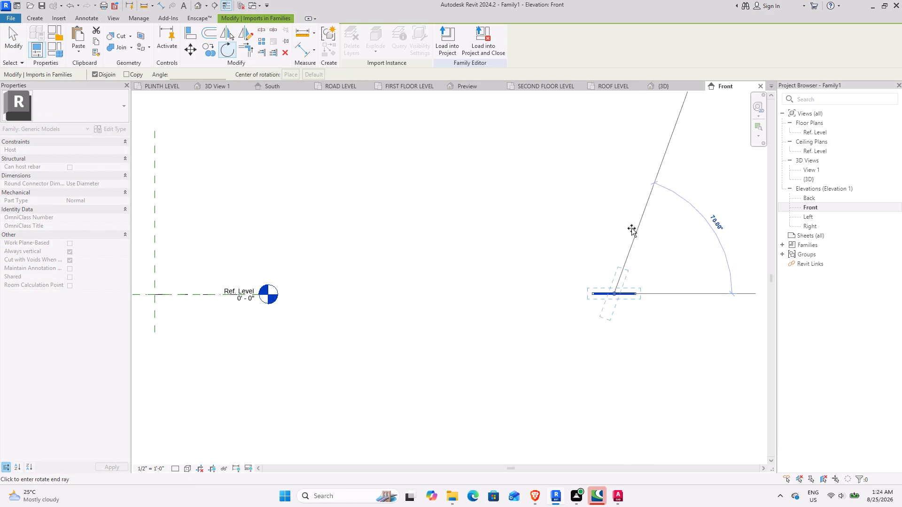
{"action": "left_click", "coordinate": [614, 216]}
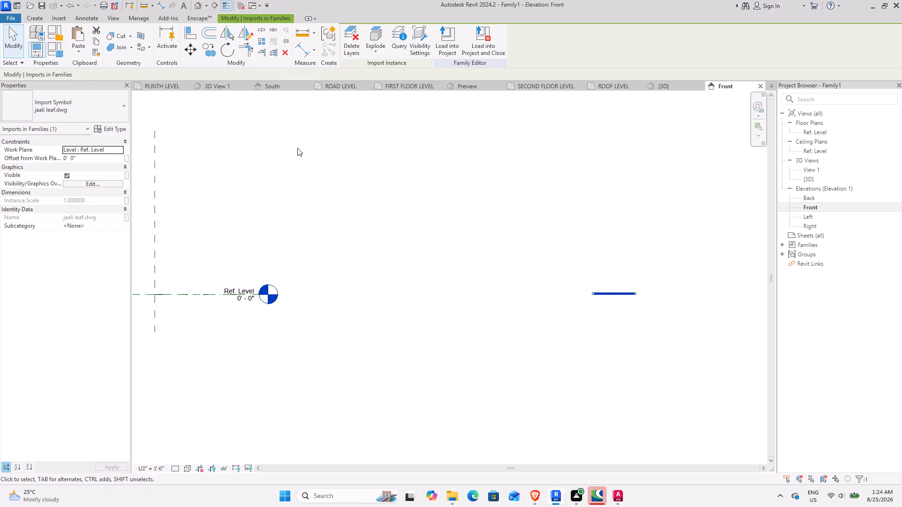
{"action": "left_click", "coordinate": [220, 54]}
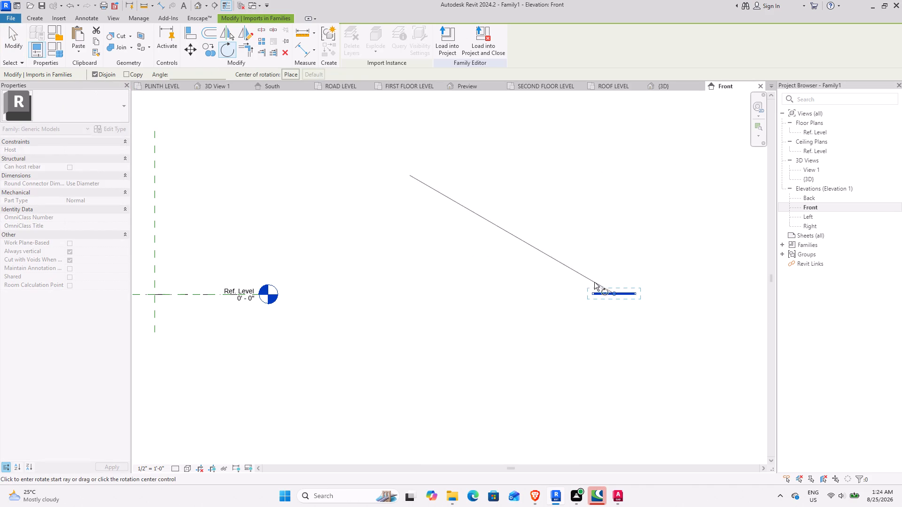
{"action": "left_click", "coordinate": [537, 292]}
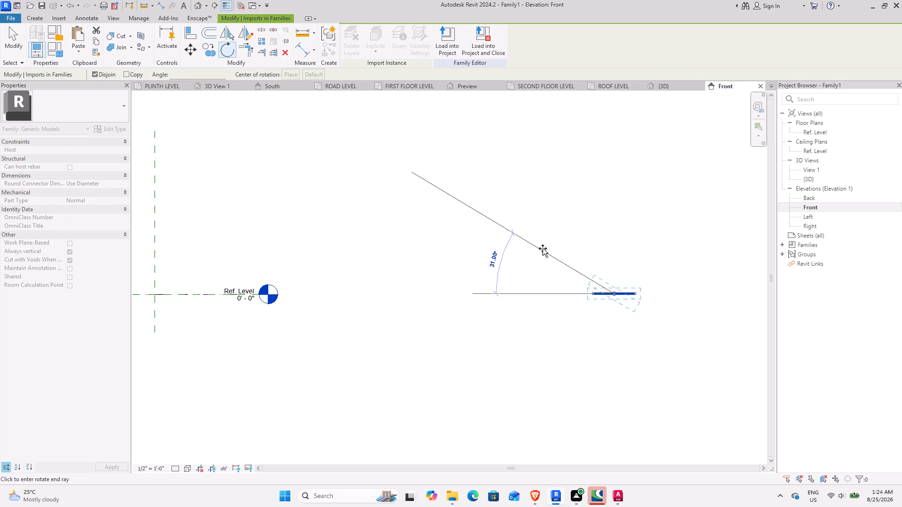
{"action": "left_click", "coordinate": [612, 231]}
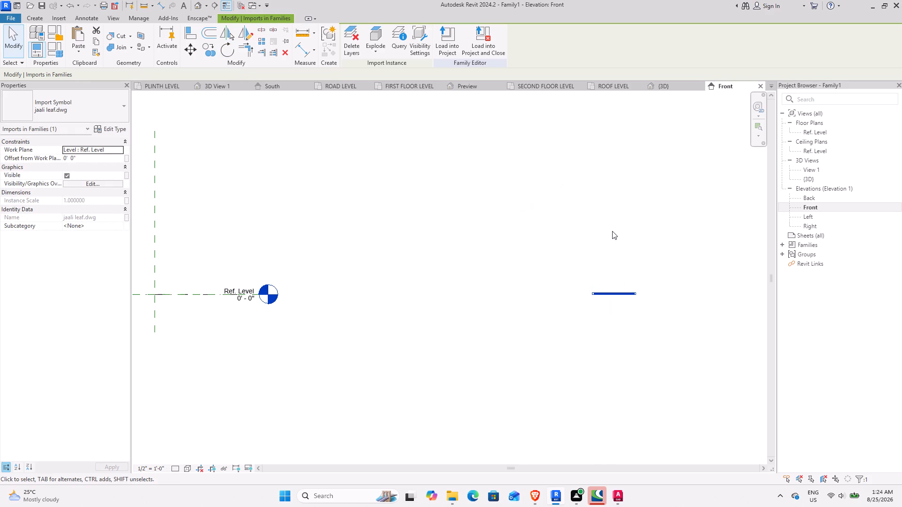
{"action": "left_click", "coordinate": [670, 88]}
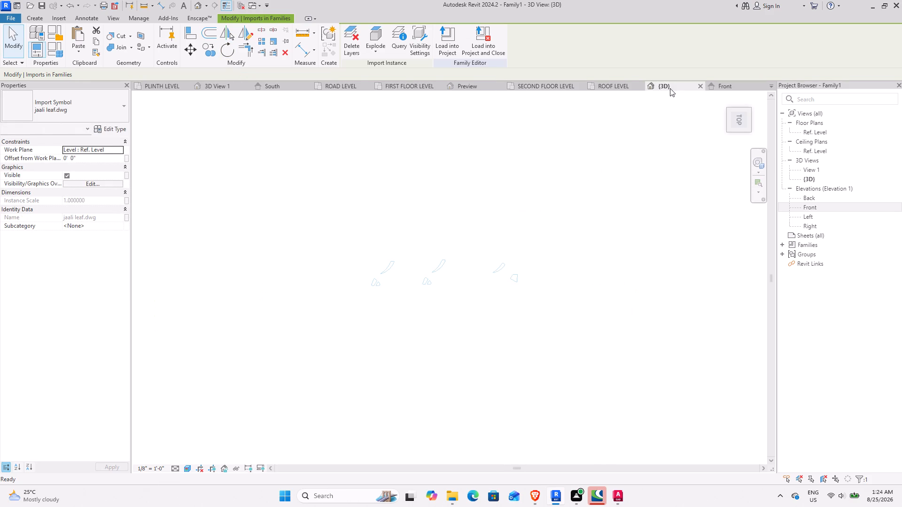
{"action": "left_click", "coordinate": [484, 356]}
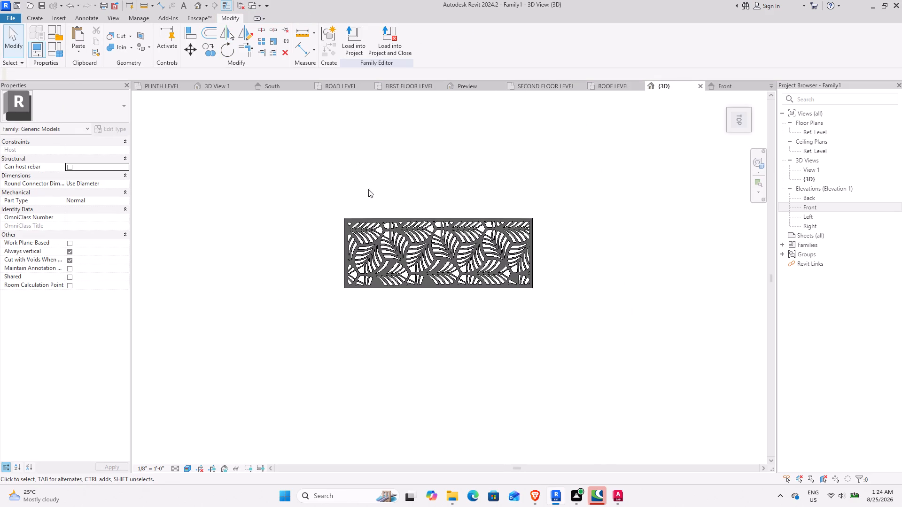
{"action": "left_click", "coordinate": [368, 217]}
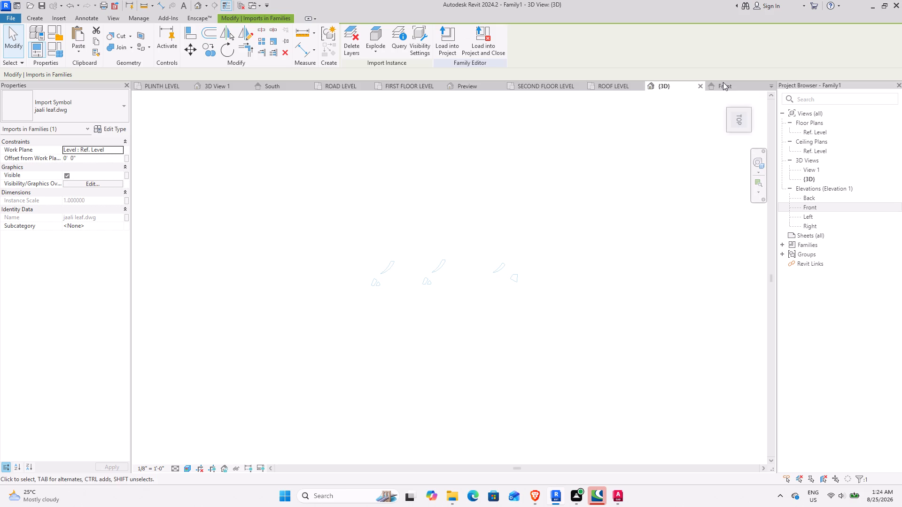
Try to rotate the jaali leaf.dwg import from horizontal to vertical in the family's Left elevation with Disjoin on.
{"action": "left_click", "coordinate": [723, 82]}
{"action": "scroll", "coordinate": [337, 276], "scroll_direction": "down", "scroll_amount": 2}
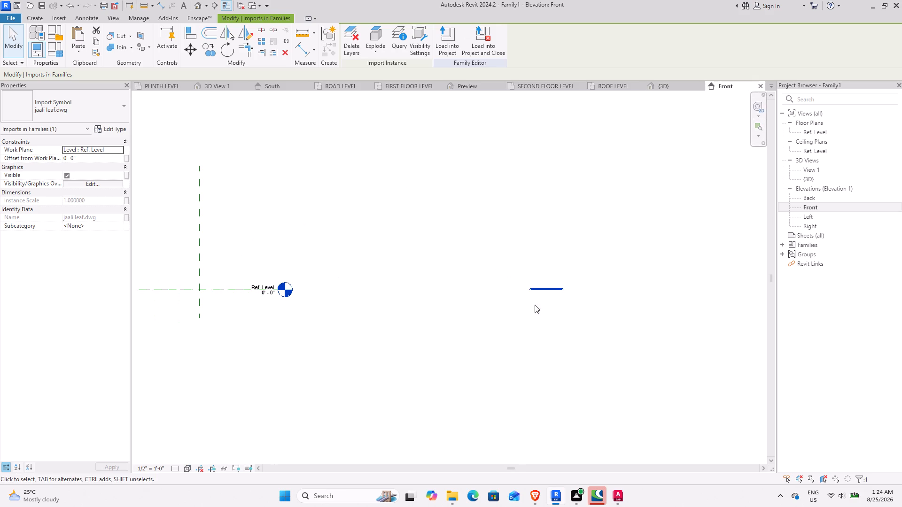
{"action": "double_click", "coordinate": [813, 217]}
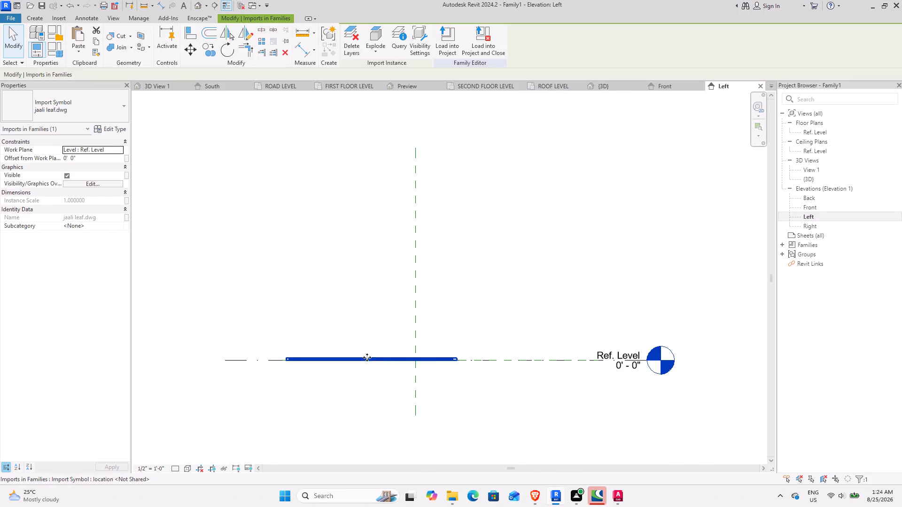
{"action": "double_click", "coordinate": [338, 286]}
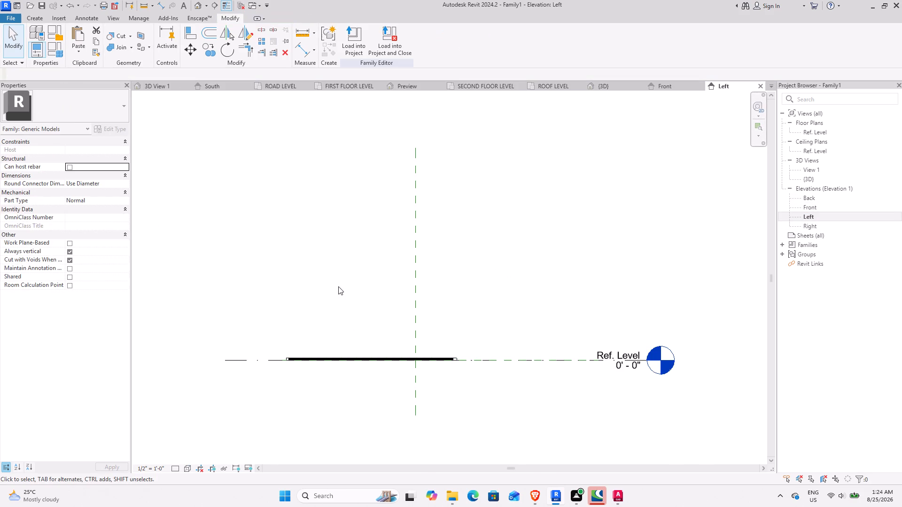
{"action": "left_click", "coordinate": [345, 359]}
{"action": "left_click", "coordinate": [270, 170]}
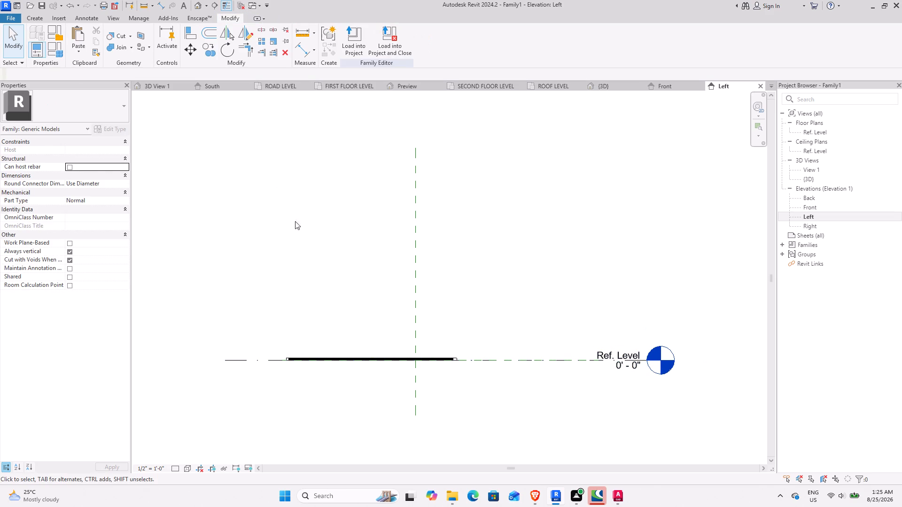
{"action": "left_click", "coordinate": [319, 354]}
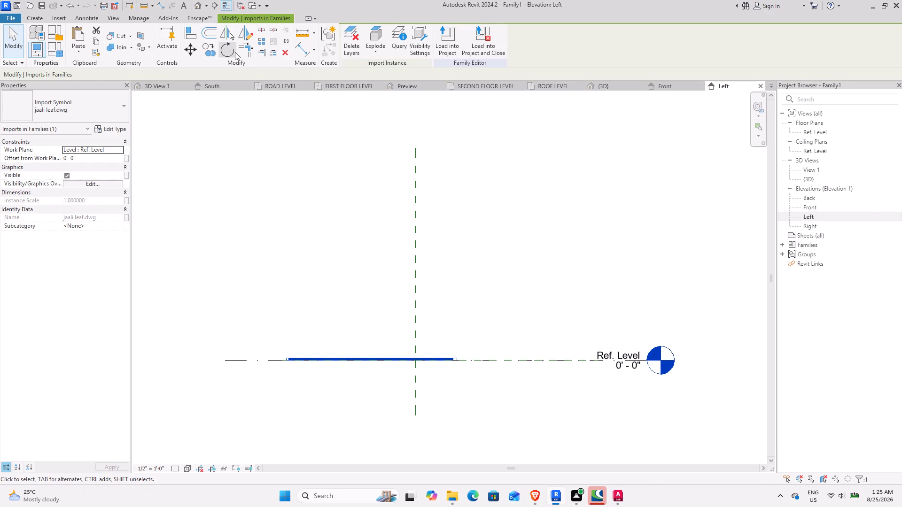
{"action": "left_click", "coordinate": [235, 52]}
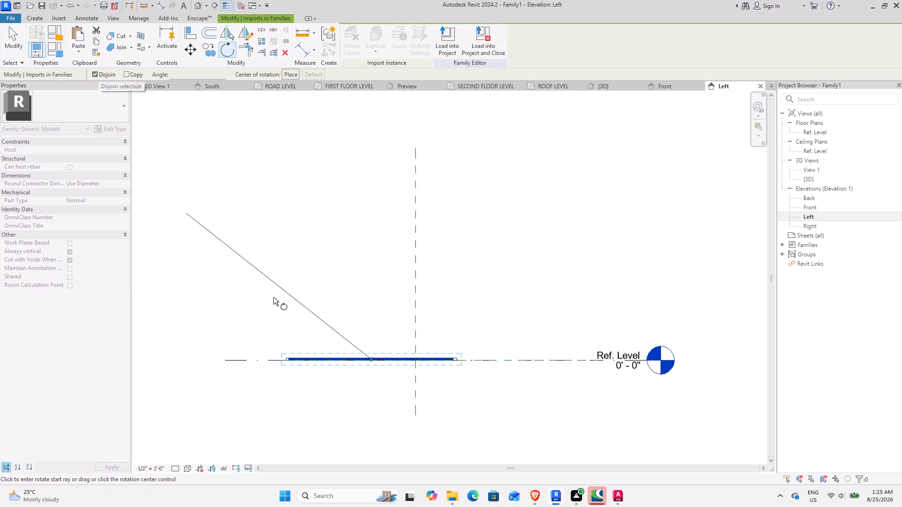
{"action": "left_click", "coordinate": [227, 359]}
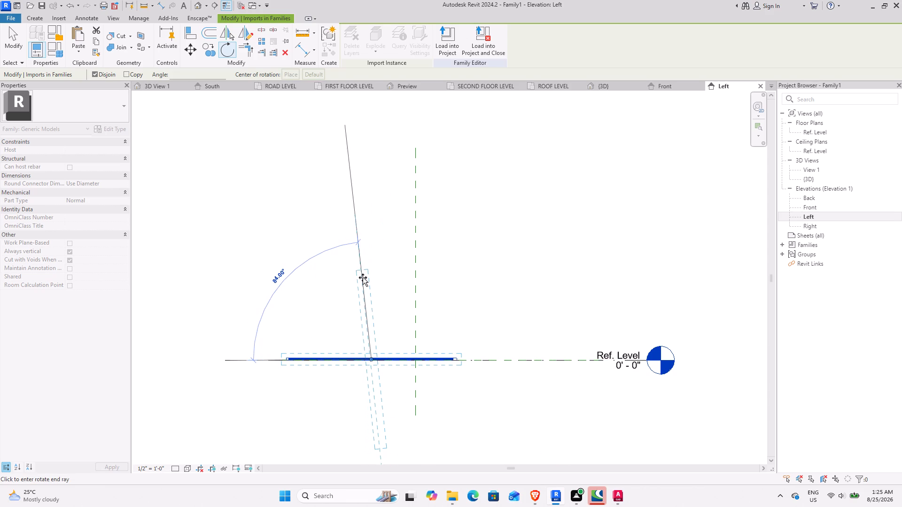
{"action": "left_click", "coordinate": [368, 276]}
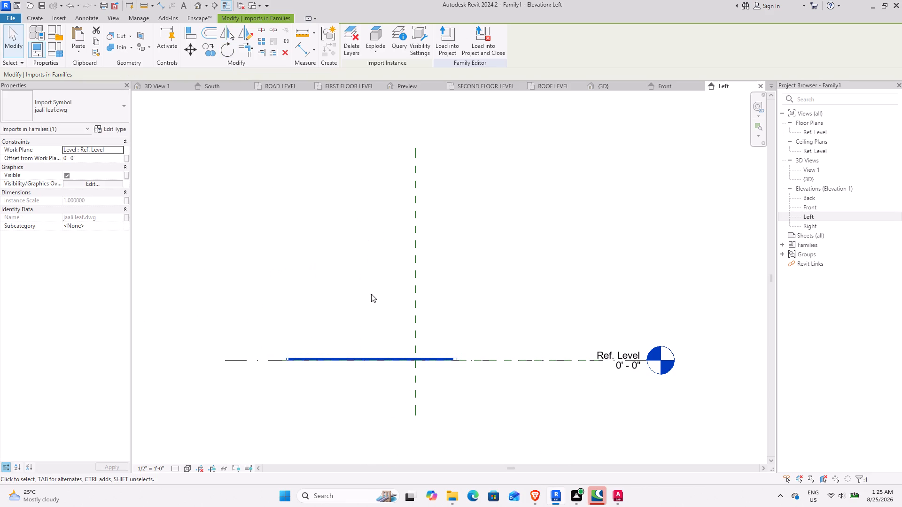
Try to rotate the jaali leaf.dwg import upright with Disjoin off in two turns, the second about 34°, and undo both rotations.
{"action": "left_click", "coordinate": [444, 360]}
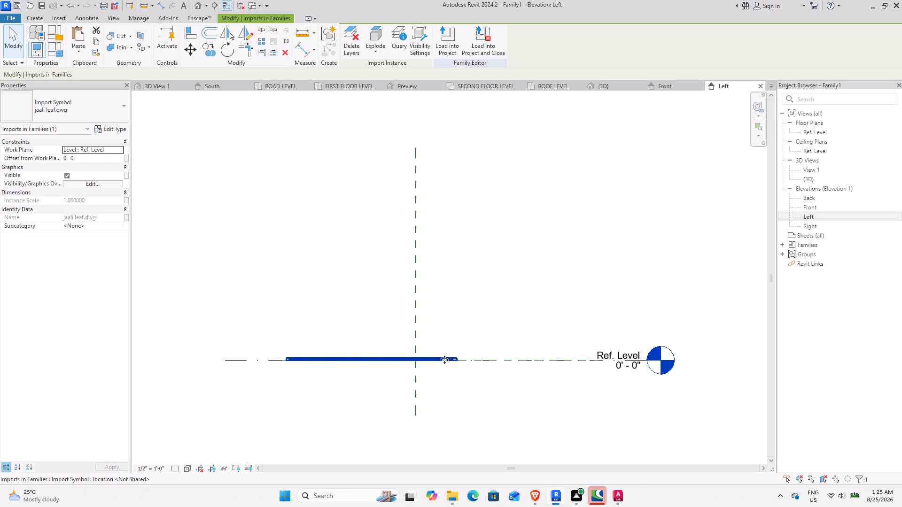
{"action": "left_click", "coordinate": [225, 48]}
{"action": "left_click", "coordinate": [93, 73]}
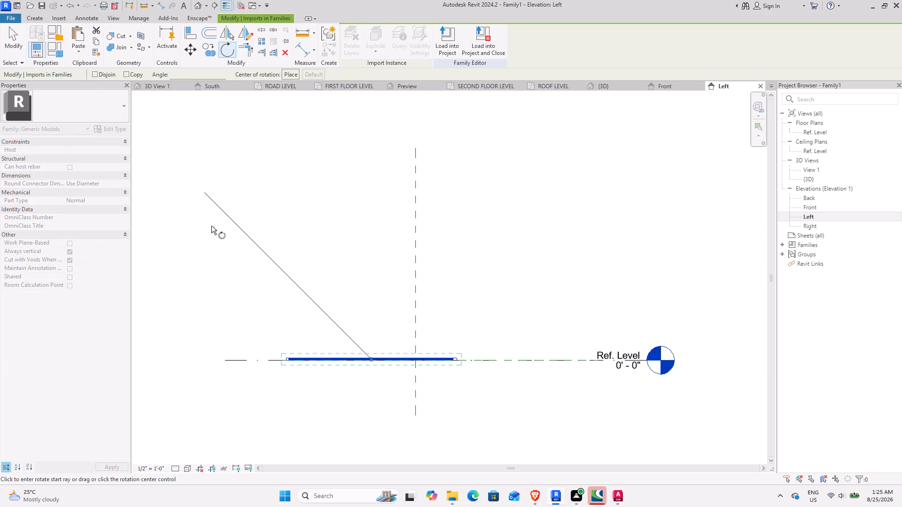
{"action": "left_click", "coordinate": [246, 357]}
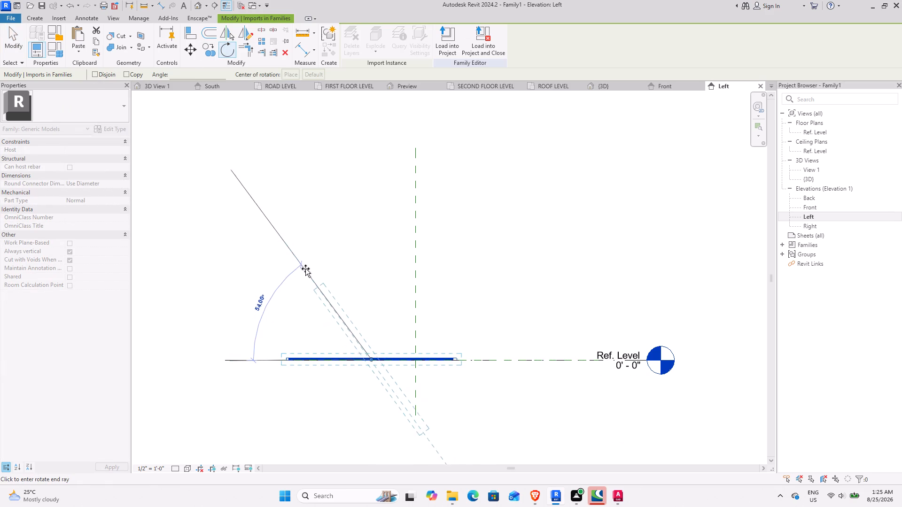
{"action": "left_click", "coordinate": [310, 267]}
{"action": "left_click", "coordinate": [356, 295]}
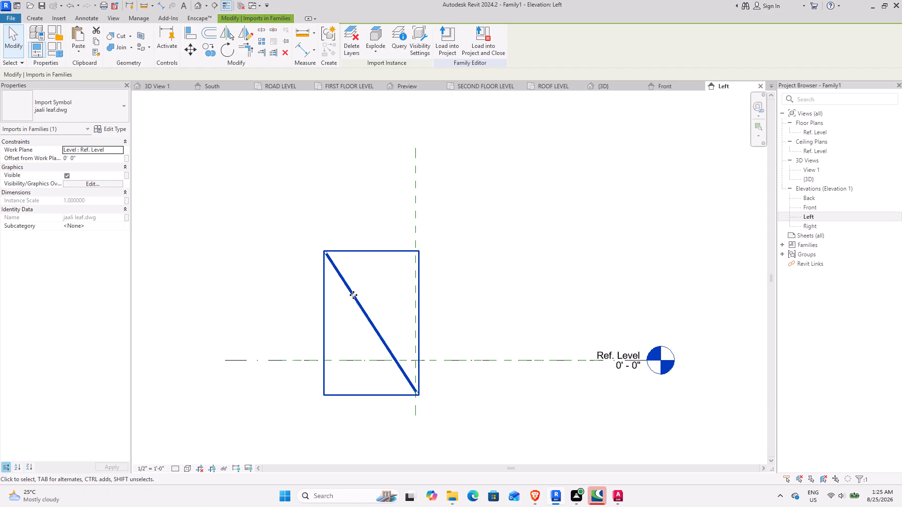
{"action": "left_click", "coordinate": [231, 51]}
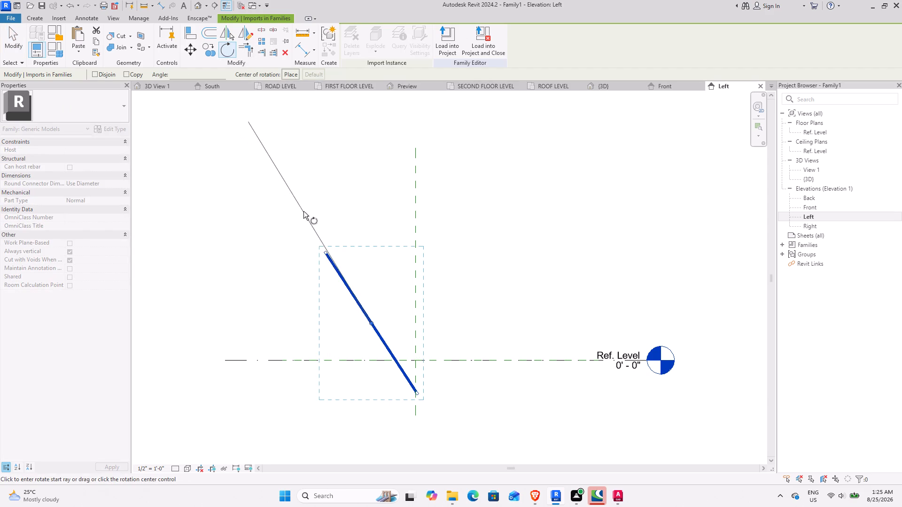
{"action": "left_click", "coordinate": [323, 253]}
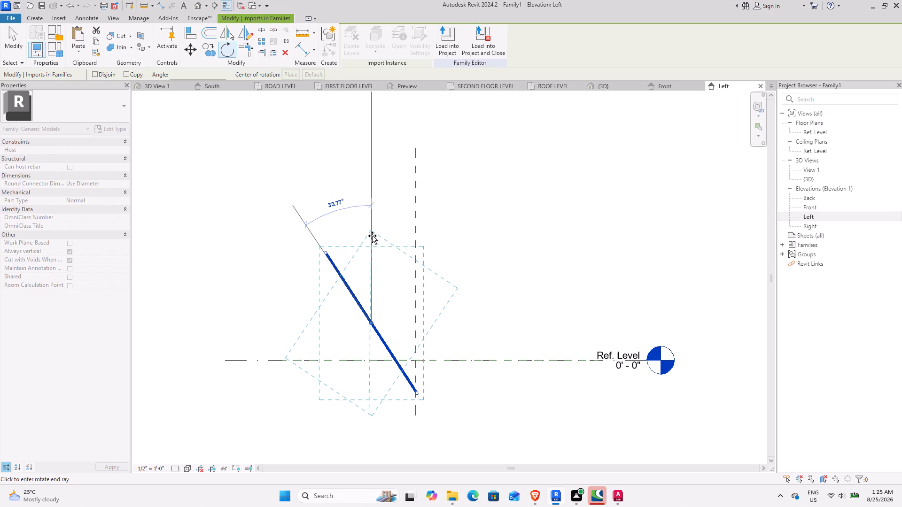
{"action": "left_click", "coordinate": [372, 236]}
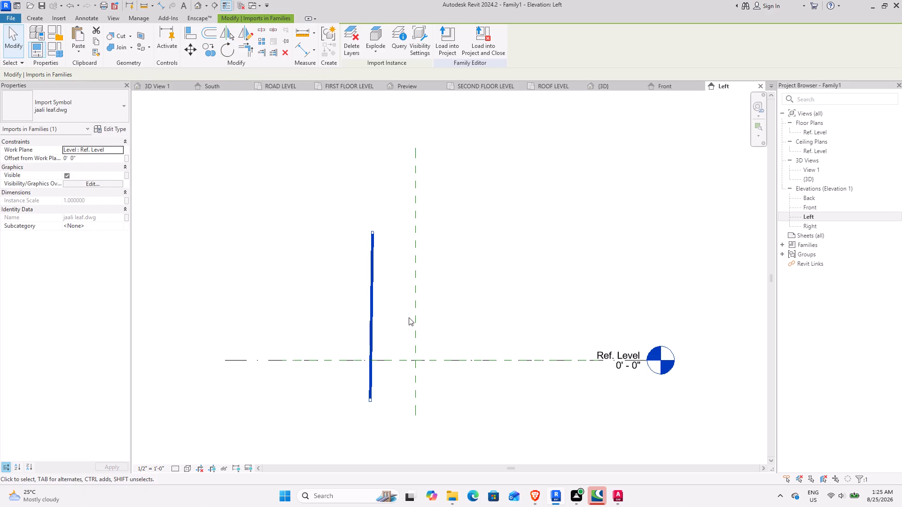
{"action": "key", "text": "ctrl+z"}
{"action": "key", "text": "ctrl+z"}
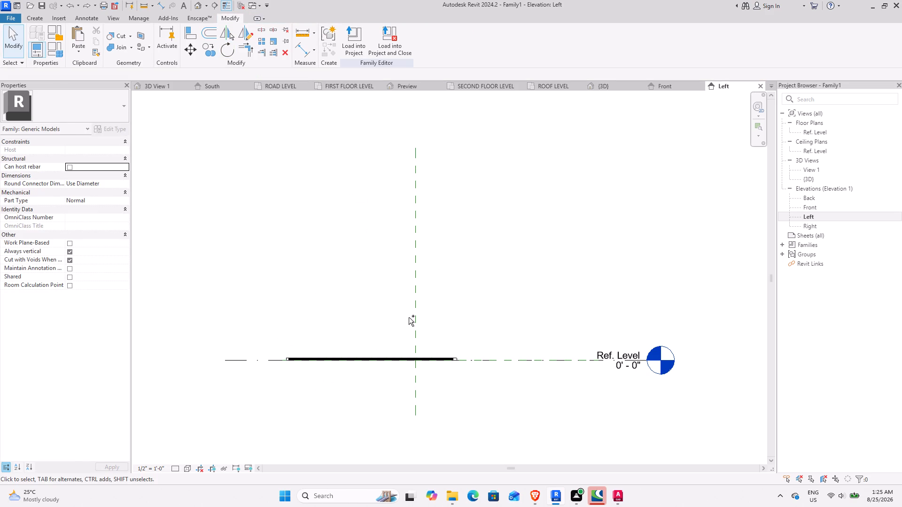
Rotate the jaali leaf.dwg import by 90° to vertical in the Left elevation, with Disjoin off.
{"action": "left_click", "coordinate": [367, 361]}
{"action": "left_click", "coordinate": [354, 325]}
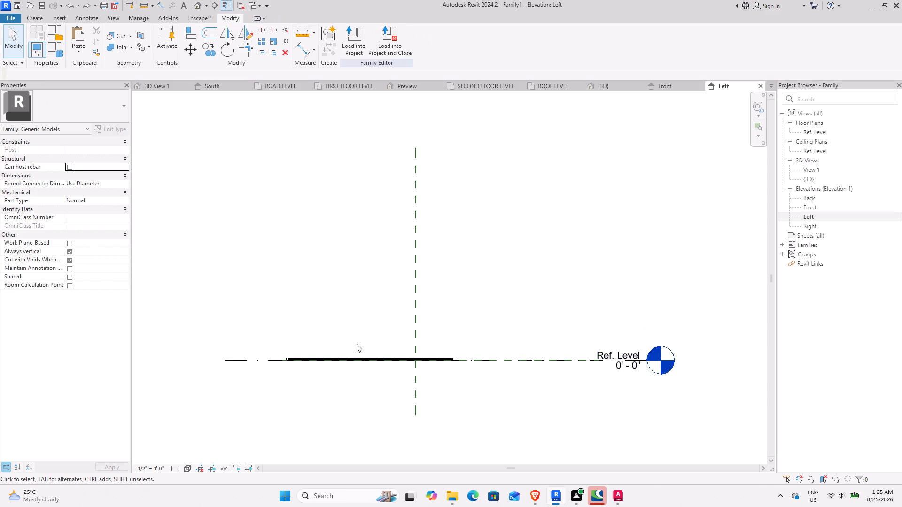
{"action": "left_click", "coordinate": [358, 353]}
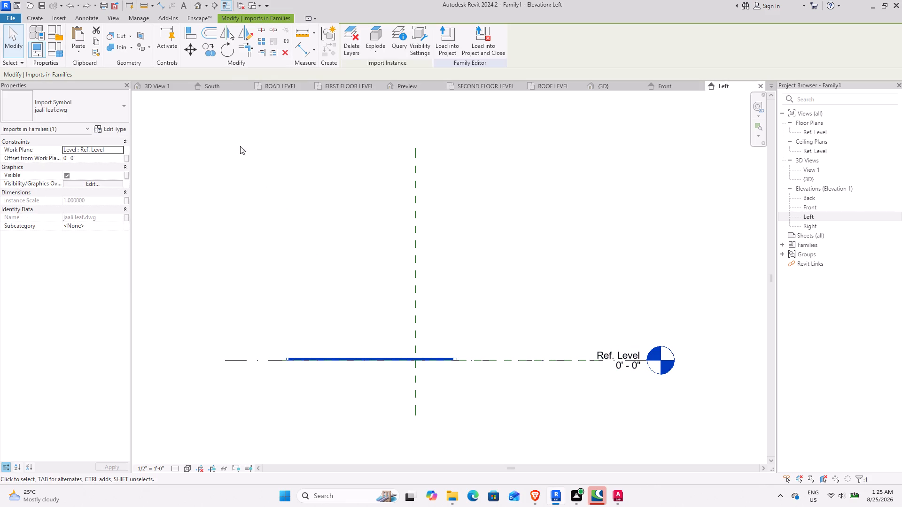
{"action": "left_click", "coordinate": [223, 52]}
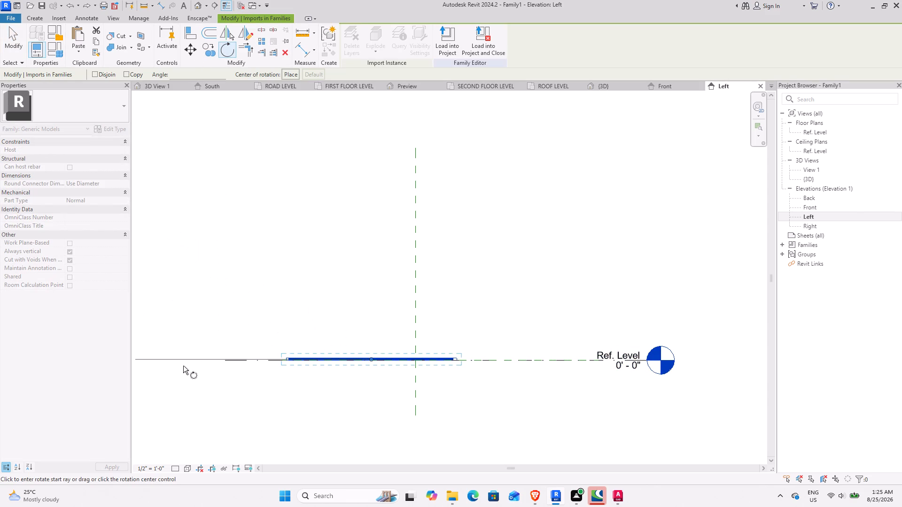
{"action": "left_click", "coordinate": [183, 366]}
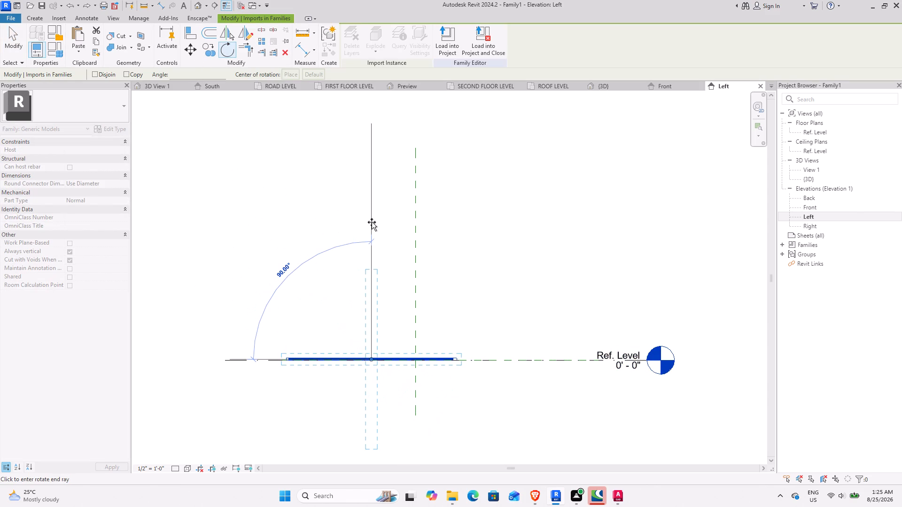
{"action": "left_click", "coordinate": [372, 222]}
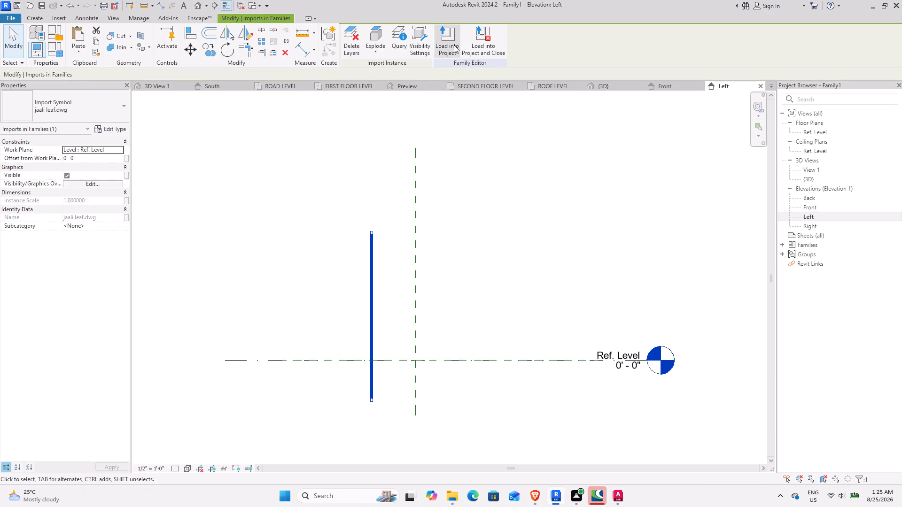
Load Family1 into the FRONT ELEVATION project, overwriting the existing version.
{"action": "left_click", "coordinate": [454, 45]}
{"action": "left_click", "coordinate": [423, 316]}
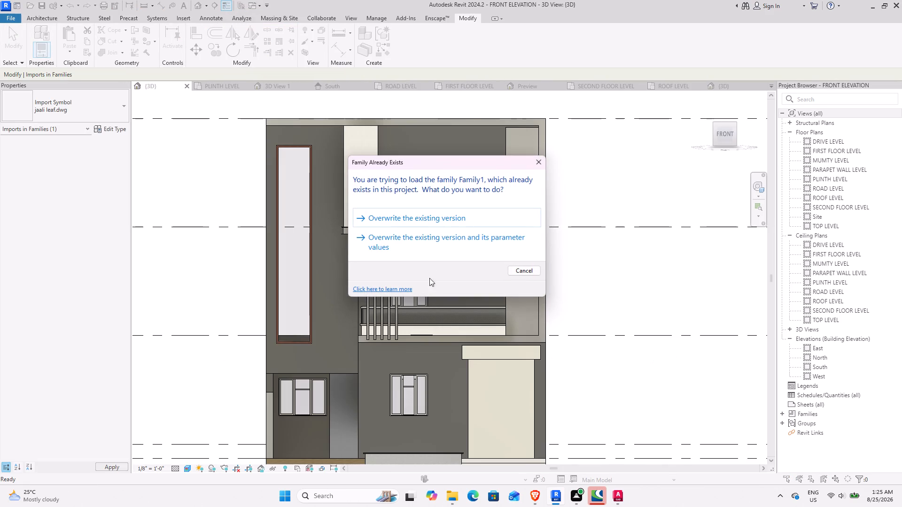
{"action": "left_click", "coordinate": [426, 224]}
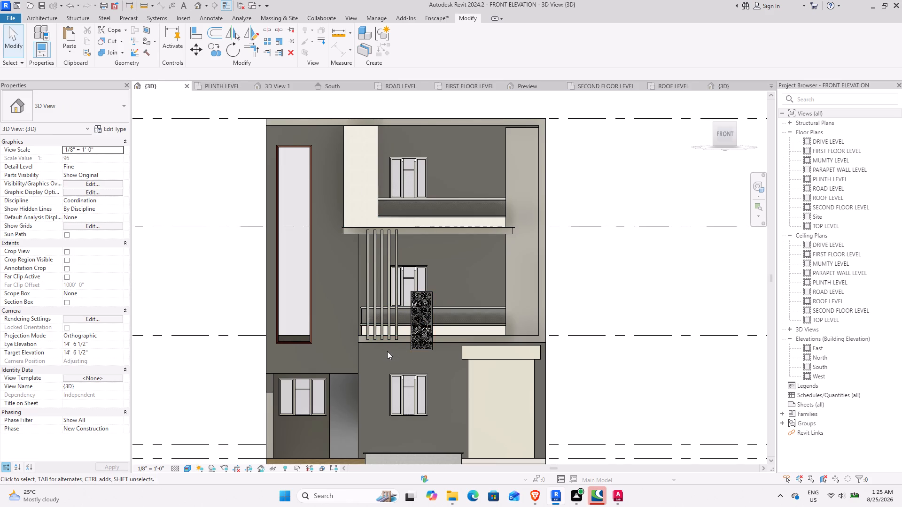
Move the Family1 jaali panel, with Disjoin on and Constrain off, in the left 3D view up to the second-floor front wall.
{"action": "middle_click_drag", "start_coordinate": [384, 352], "coordinate": [517, 389], "text": "shift"}
{"action": "middle_click_drag", "start_coordinate": [456, 378], "coordinate": [337, 363], "text": "shift"}
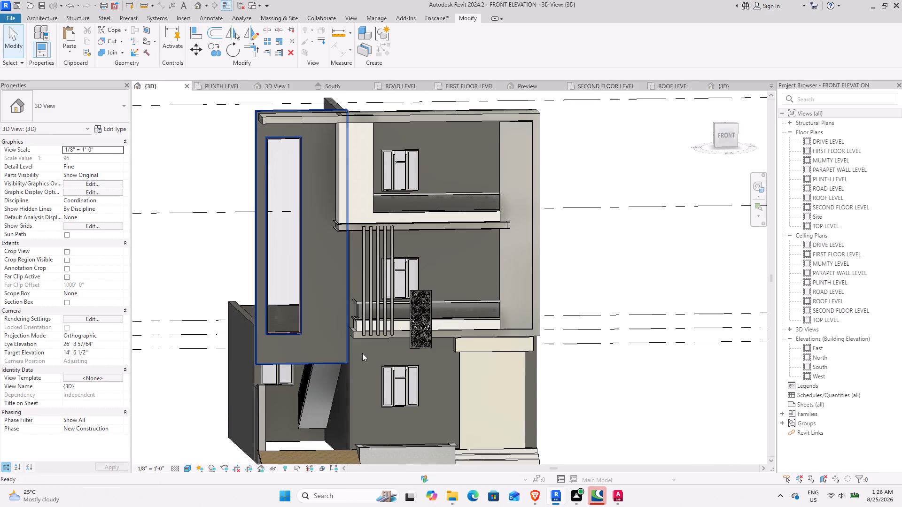
{"action": "left_click", "coordinate": [421, 332]}
{"action": "middle_click_drag", "start_coordinate": [363, 361], "coordinate": [365, 353], "text": "shift"}
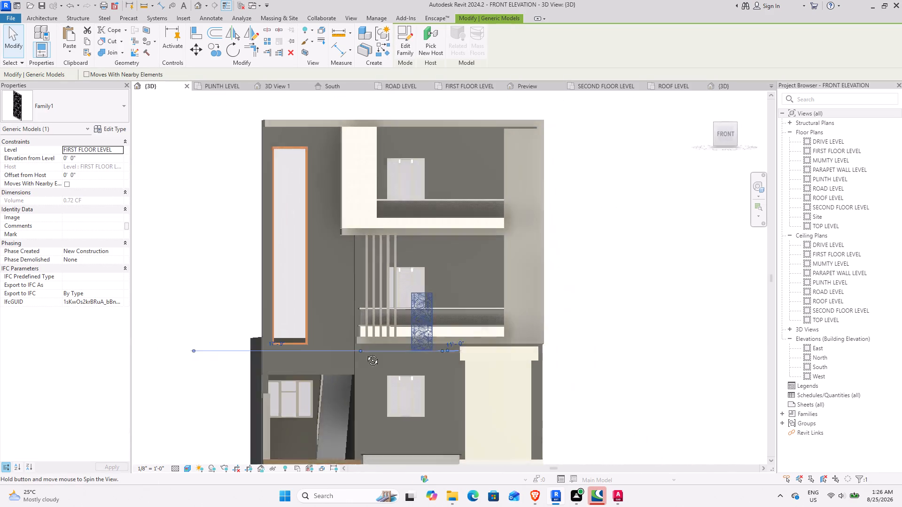
{"action": "middle_click_drag", "start_coordinate": [365, 353], "coordinate": [536, 343], "text": "shift"}
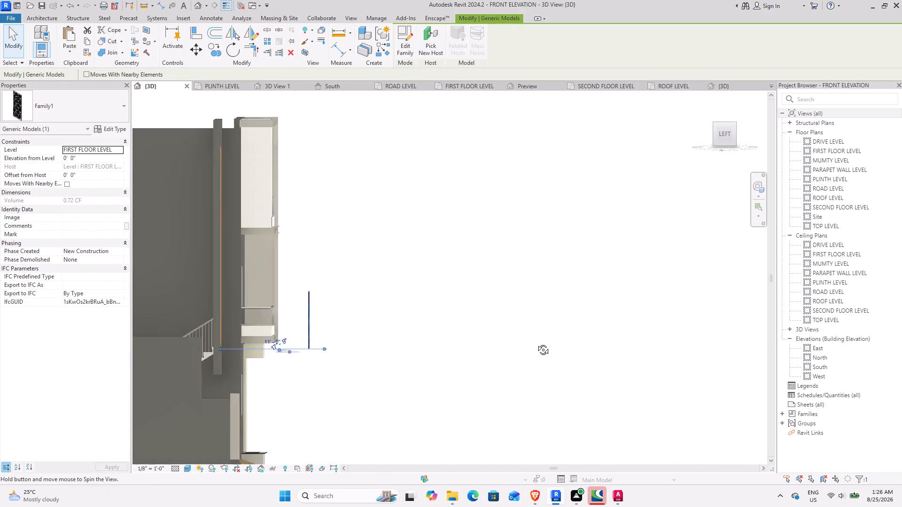
{"action": "middle_click_drag", "start_coordinate": [536, 343], "coordinate": [518, 338], "text": "shift"}
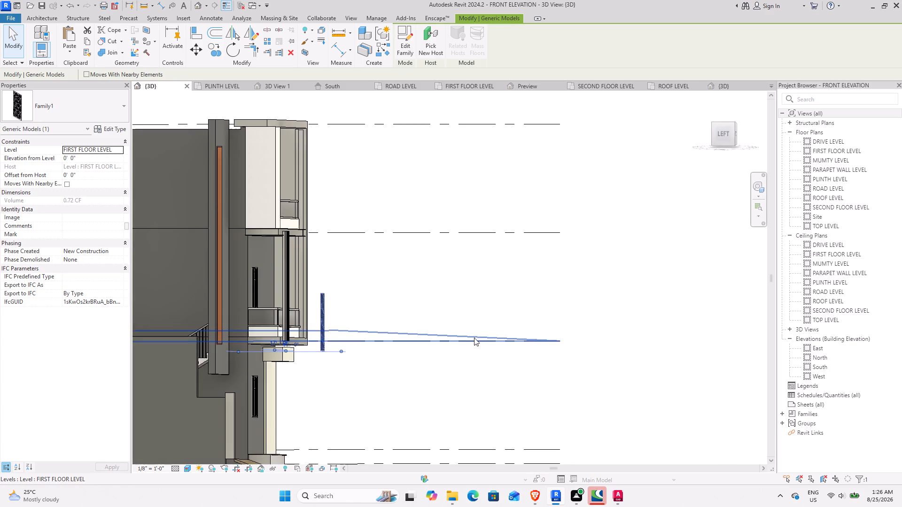
{"action": "middle_click_drag", "start_coordinate": [441, 337], "coordinate": [461, 361], "text": "shift"}
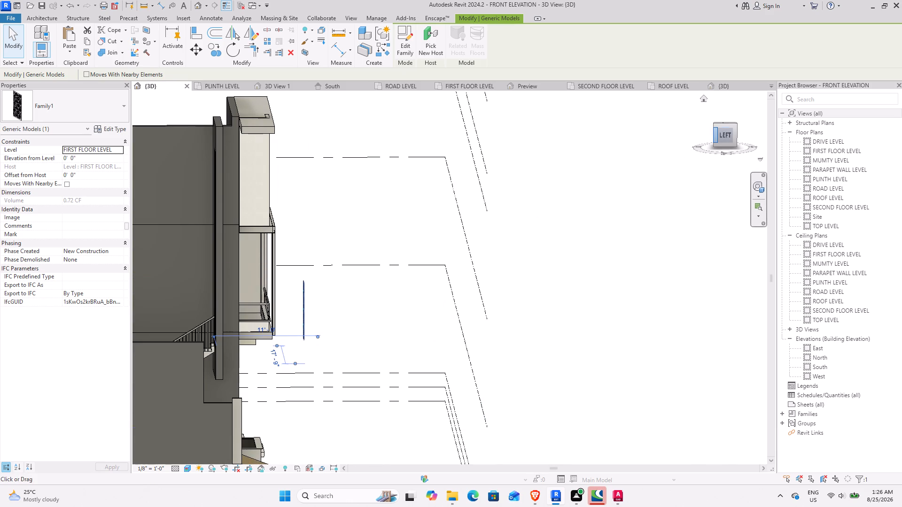
{"action": "left_click", "coordinate": [722, 134]}
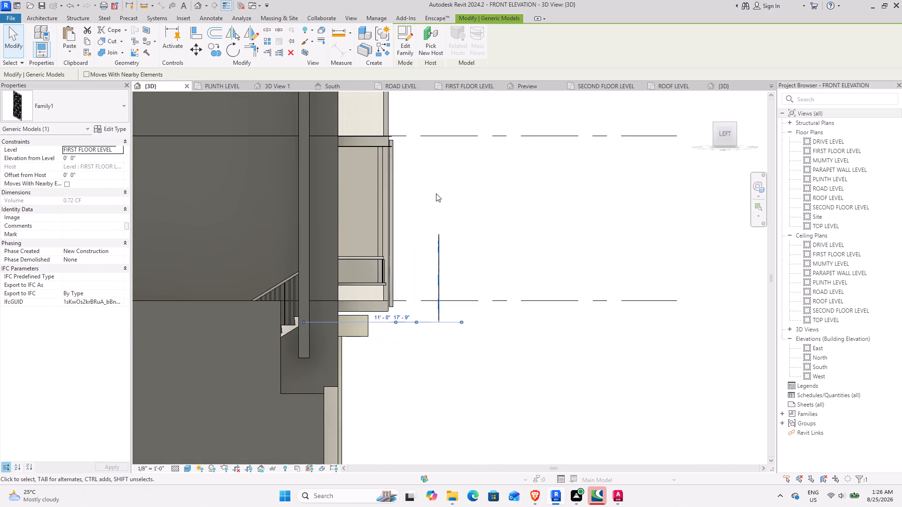
{"action": "middle_click_drag", "start_coordinate": [439, 192], "coordinate": [436, 322]}
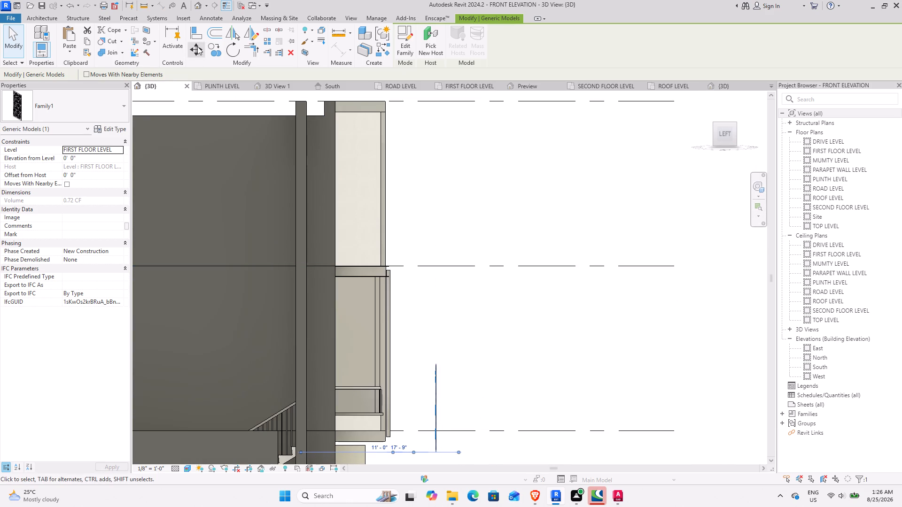
{"action": "left_click", "coordinate": [197, 46]}
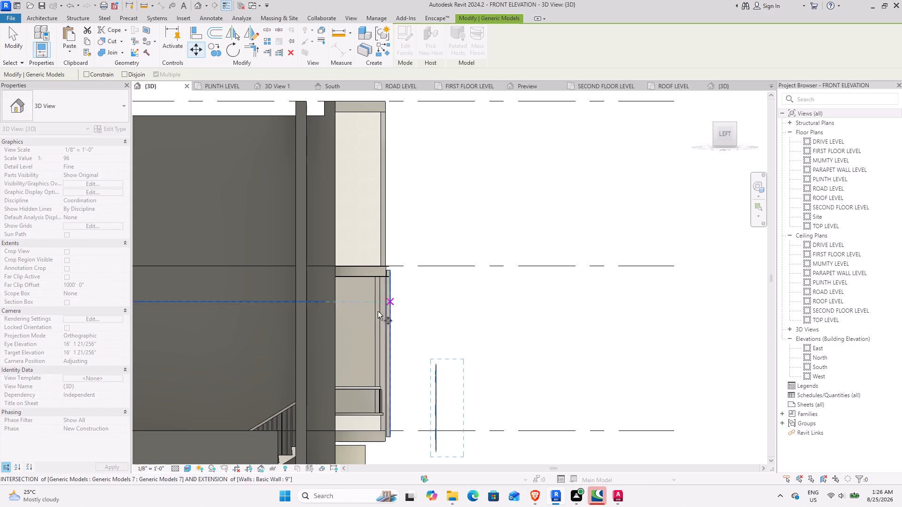
{"action": "left_click", "coordinate": [86, 75]}
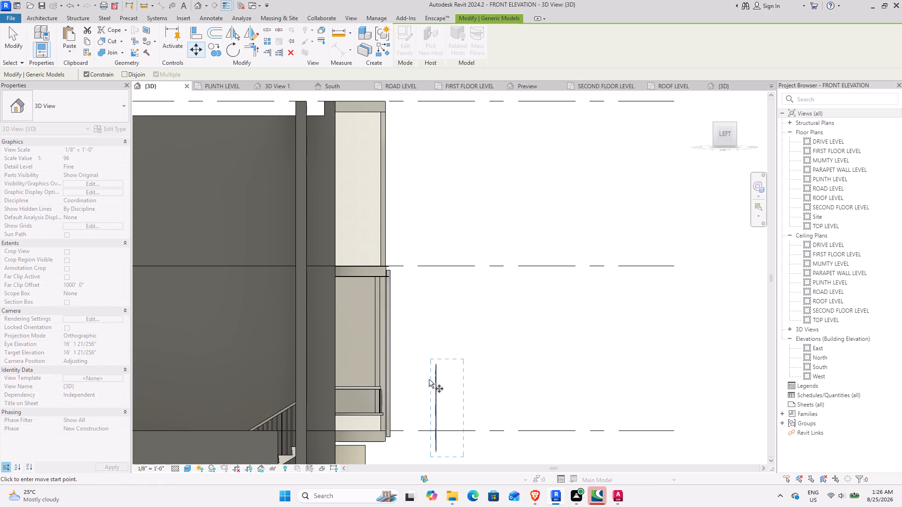
{"action": "left_click", "coordinate": [125, 75]}
{"action": "middle_click_drag", "start_coordinate": [431, 430], "coordinate": [407, 427], "text": "shift"}
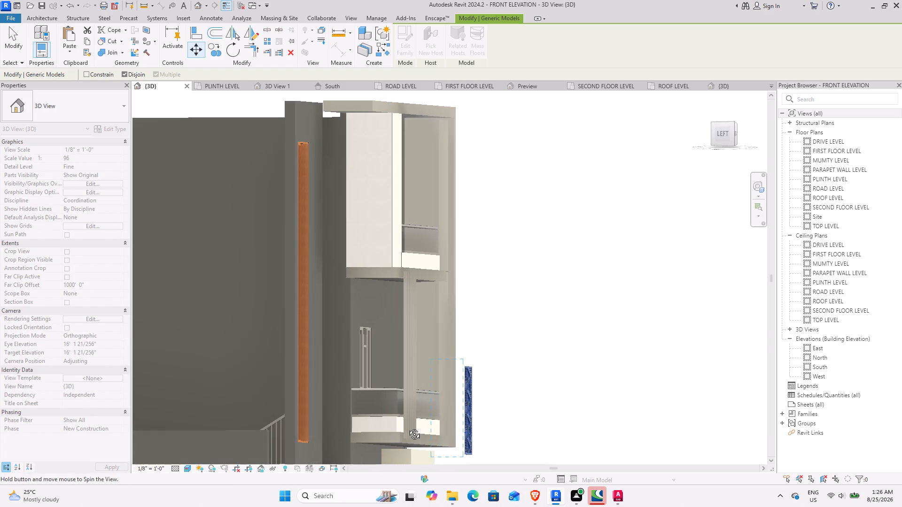
{"action": "middle_click_drag", "start_coordinate": [407, 427], "coordinate": [426, 432], "text": "shift"}
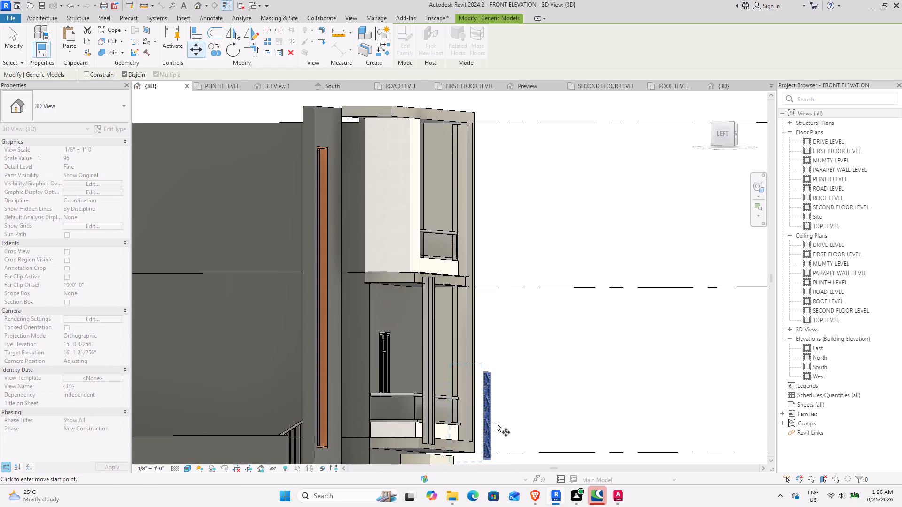
{"action": "middle_click_drag", "start_coordinate": [461, 388], "coordinate": [493, 397], "text": "shift"}
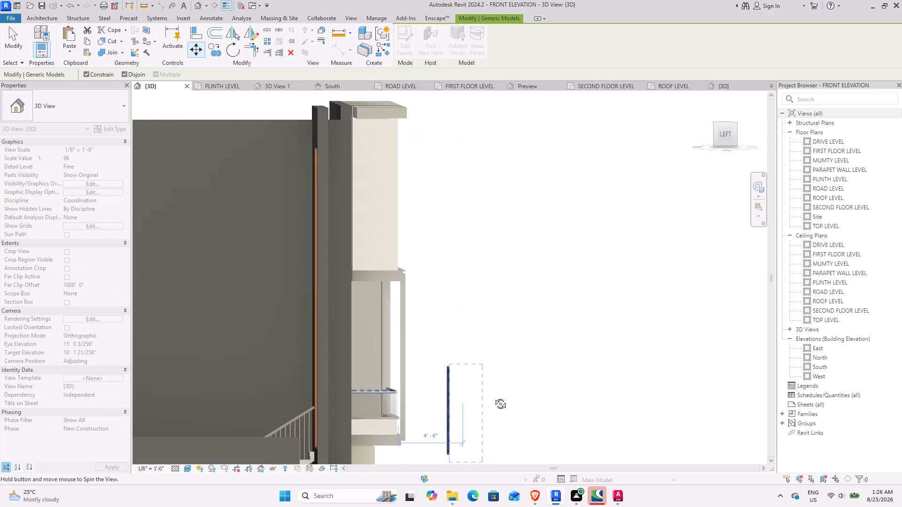
{"action": "middle_click_drag", "start_coordinate": [493, 397], "coordinate": [482, 389], "text": "shift"}
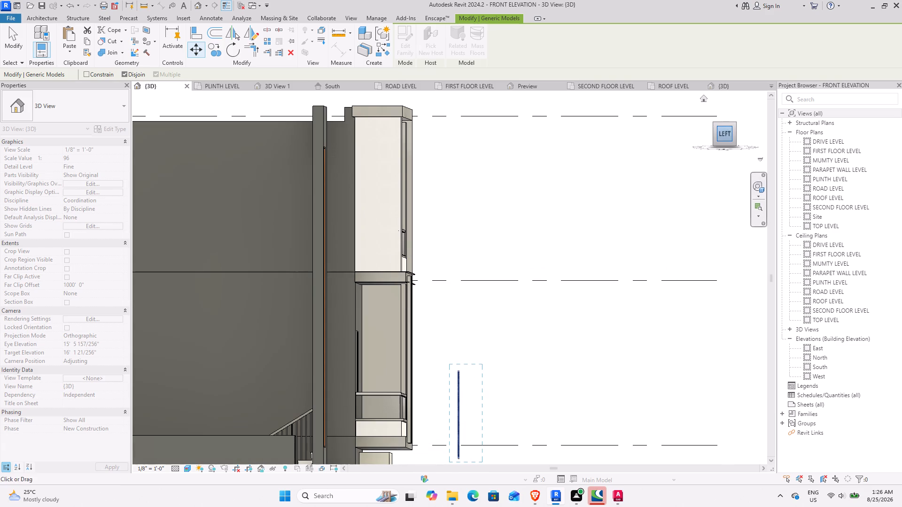
{"action": "left_click_drag", "start_coordinate": [726, 125], "coordinate": [723, 111]}
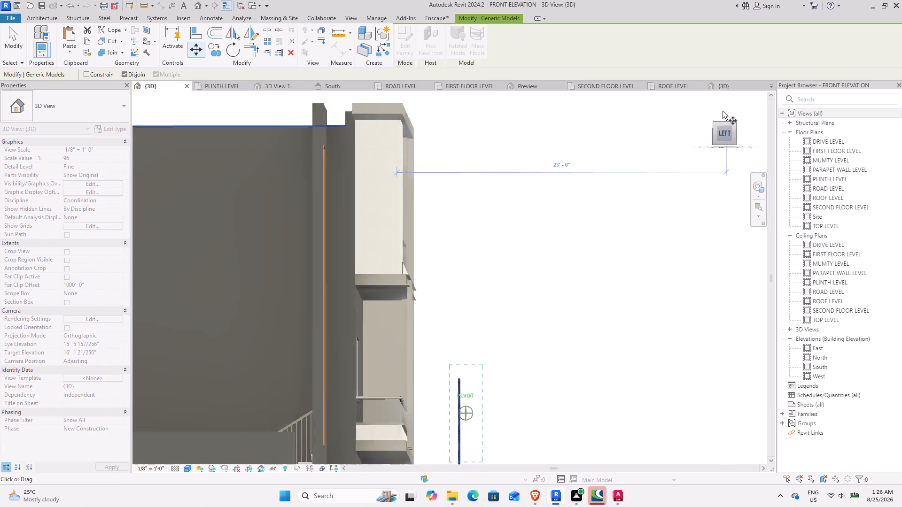
{"action": "left_click_drag", "start_coordinate": [723, 111], "coordinate": [727, 137]}
{"action": "left_click_drag", "start_coordinate": [728, 123], "coordinate": [727, 118]}
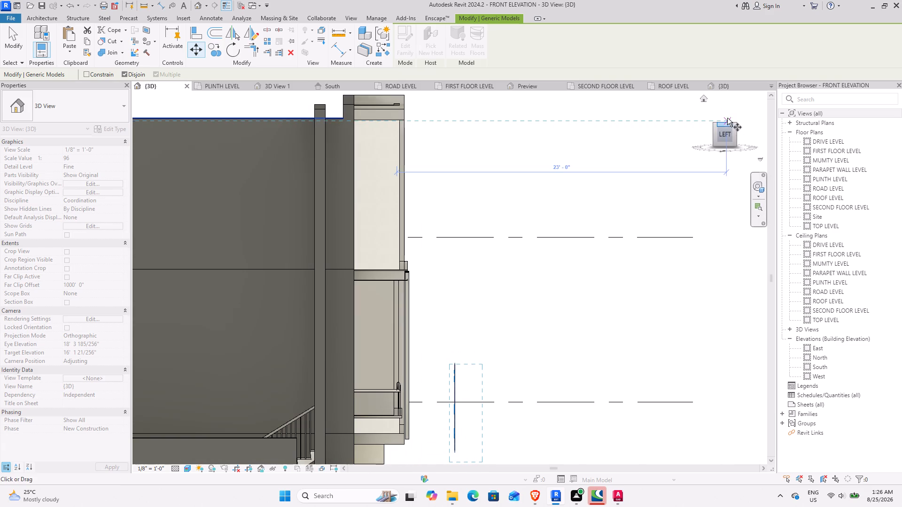
{"action": "left_click_drag", "start_coordinate": [727, 118], "coordinate": [728, 124]}
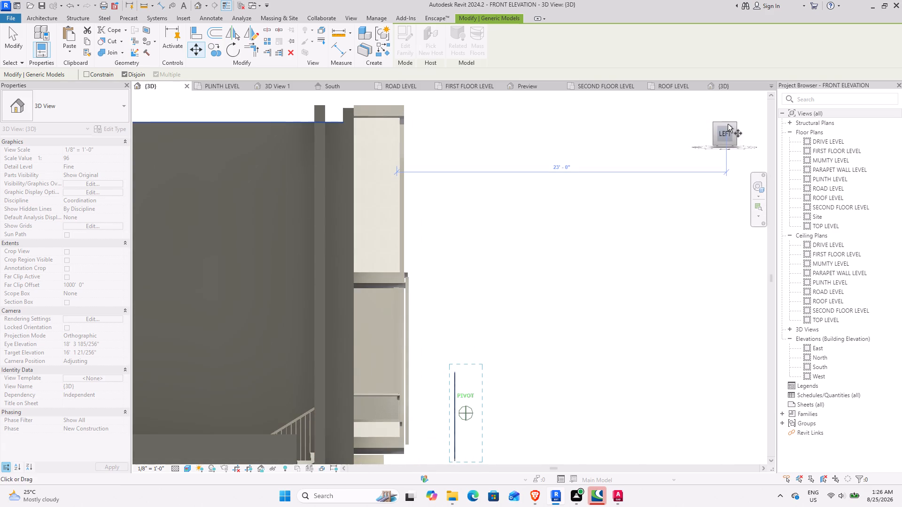
{"action": "left_click_drag", "start_coordinate": [728, 124], "coordinate": [728, 134]}
{"action": "left_click", "coordinate": [454, 398]}
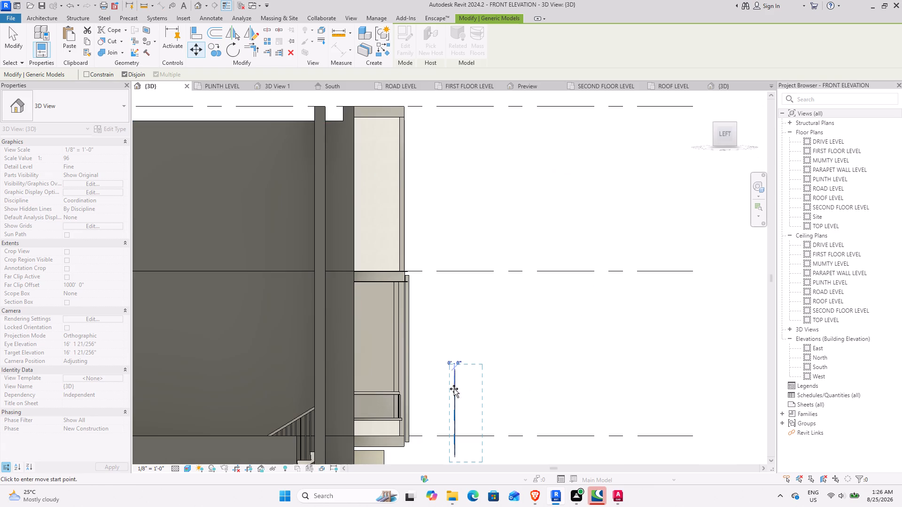
{"action": "left_click", "coordinate": [397, 160]}
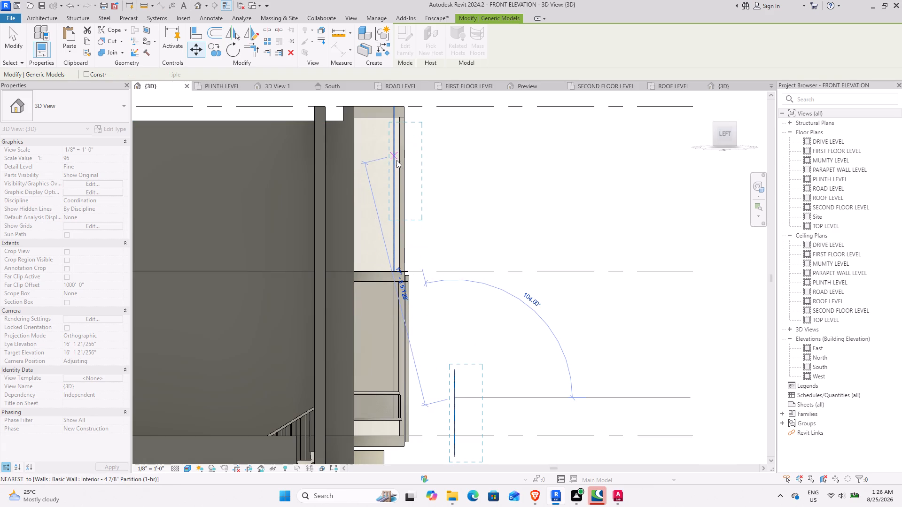
Nudge the jaali panel sideways along the second-floor facade, past the window, until it lines up with the cream vertical wall.
{"action": "middle_click_drag", "start_coordinate": [526, 276], "coordinate": [437, 300], "text": "shift"}
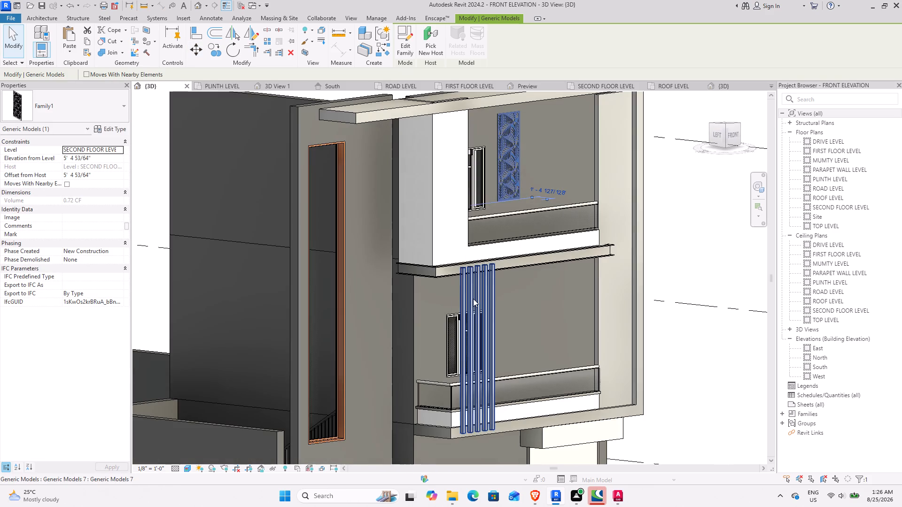
{"action": "middle_click_drag", "start_coordinate": [473, 299], "coordinate": [411, 282], "text": "shift"}
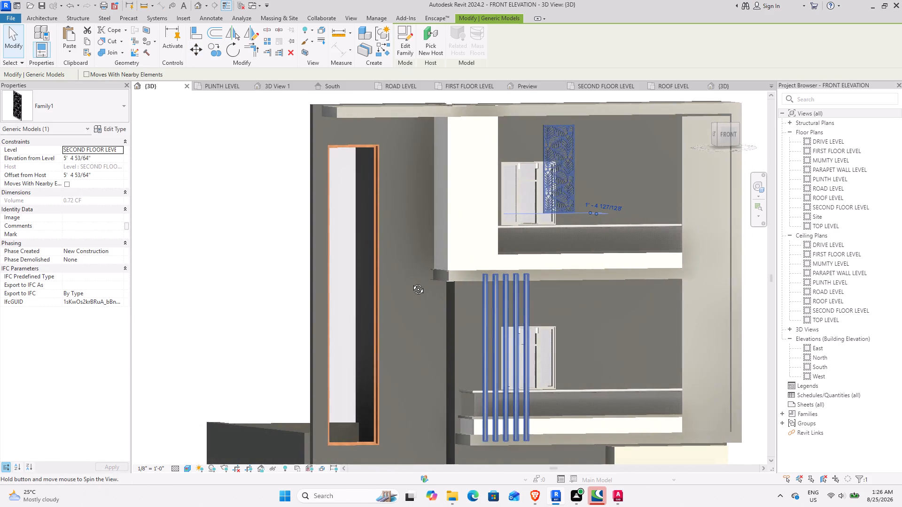
{"action": "middle_click_drag", "start_coordinate": [411, 282], "coordinate": [409, 282], "text": "shift"}
{"action": "key", "text": "Left"}
{"action": "key", "text": "Left"}
{"action": "key", "text": "Left"}
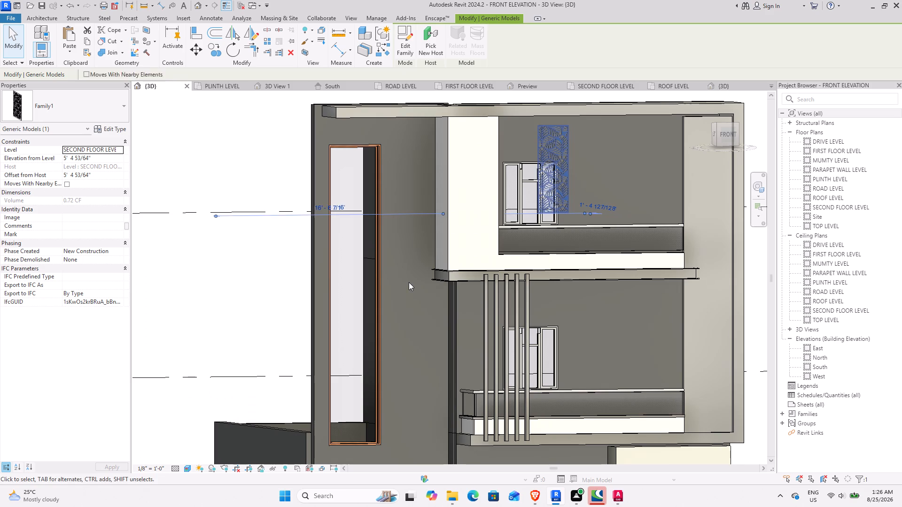
{"action": "key", "text": "Left"}
{"action": "key", "text": "Left"}
{"action": "key", "text": "Left"}
{"action": "key", "text": "Left"}
{"action": "key", "text": "Left"}
{"action": "key", "text": "Left"}
{"action": "key", "text": "Left"}
{"action": "key", "text": "Left"}
{"action": "key", "text": "Left"}
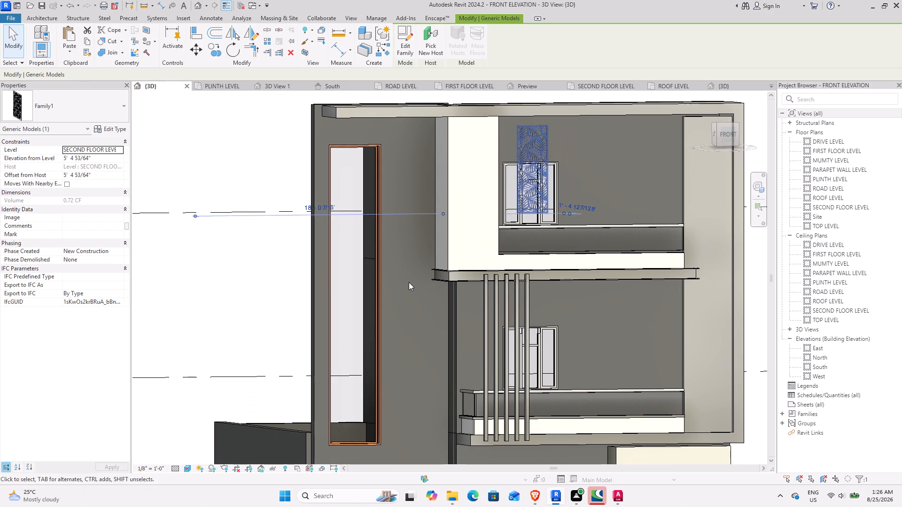
{"action": "key", "text": "Left"}
{"action": "key", "text": "Left"}
{"action": "key", "text": "Left"}
{"action": "key", "text": "Left"}
{"action": "key", "text": "Left"}
{"action": "key", "text": "Left"}
{"action": "key", "text": "Left"}
{"action": "key", "text": "Left"}
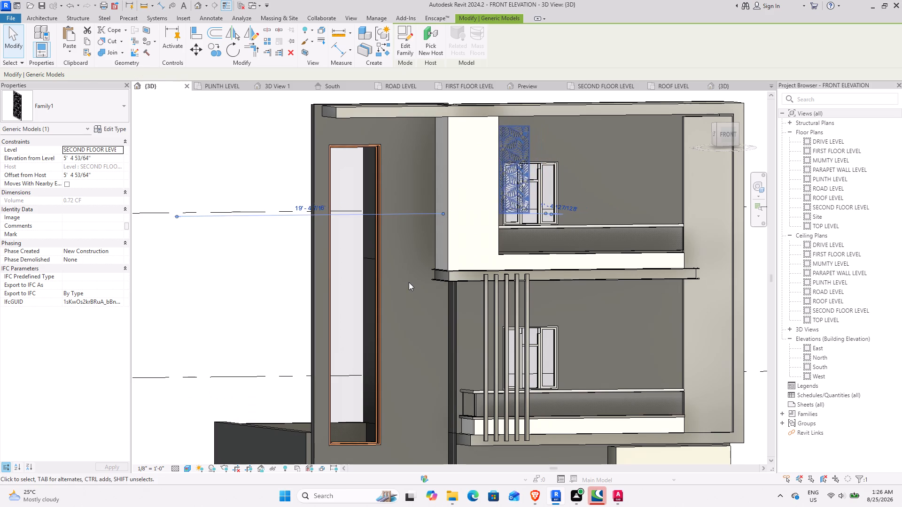
{"action": "key", "text": "Left"}
{"action": "key", "text": "Left"}
{"action": "key", "text": "Left"}
{"action": "key", "text": "Left"}
{"action": "key", "text": "Left"}
{"action": "key", "text": "Left"}
{"action": "key", "text": "Left"}
{"action": "key", "text": "Left"}
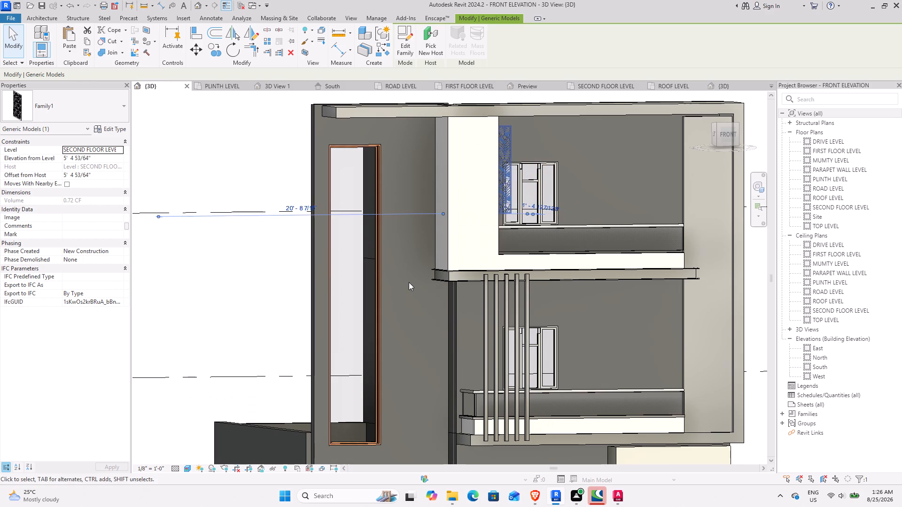
{"action": "key", "text": "Left"}
{"action": "key", "text": "Left"}
{"action": "key", "text": "Left"}
{"action": "key", "text": "Left"}
{"action": "key", "text": "Left"}
{"action": "key", "text": "Left"}
{"action": "key", "text": "Left"}
{"action": "key", "text": "Left"}
{"action": "key", "text": "Left"}
{"action": "key", "text": "Left"}
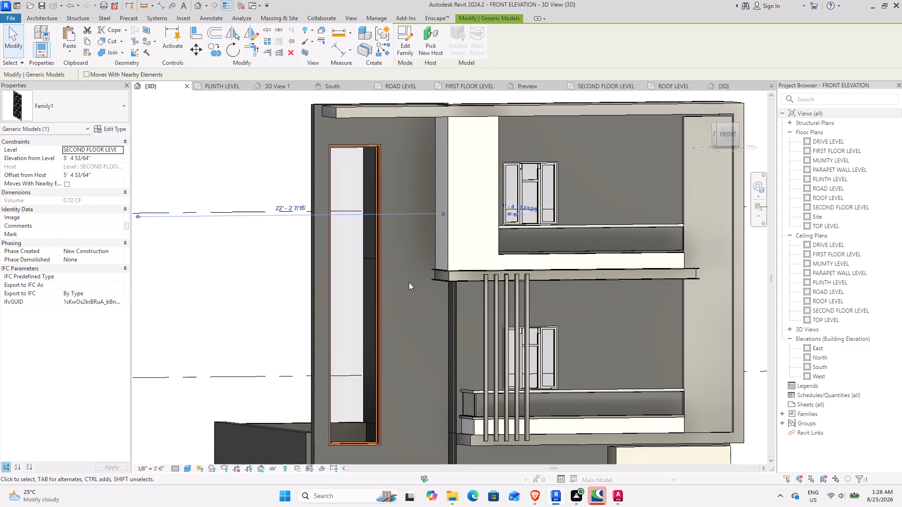
{"action": "key", "text": "Left"}
{"action": "key", "text": "Left"}
{"action": "key", "text": "Left"}
Nudge the jaali panel outward so it stands in front of the cream vertical wall's face.
{"action": "key", "text": "Down"}
{"action": "key", "text": "Down"}
{"action": "key", "text": "Down"}
{"action": "key", "text": "Down"}
{"action": "key", "text": "Down"}
{"action": "key", "text": "Down"}
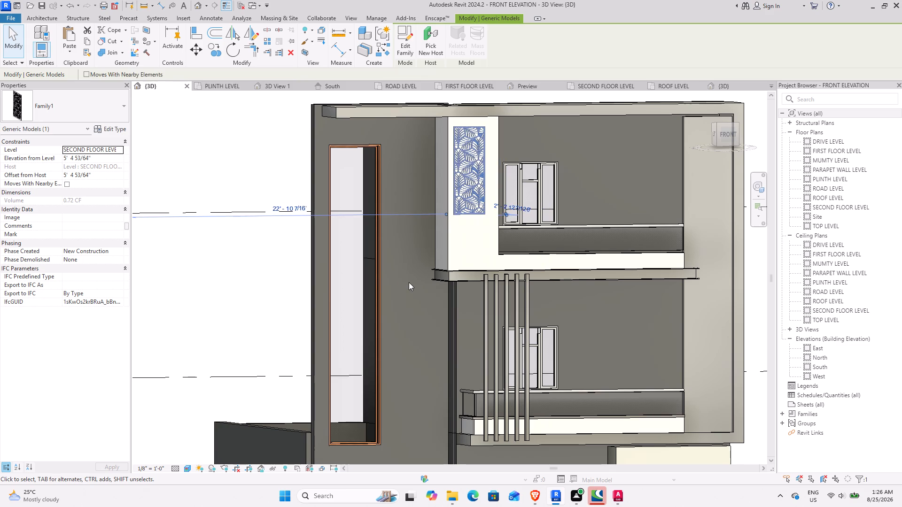
{"action": "key", "text": "Down"}
{"action": "key", "text": "Down"}
Fine-tune the jaali panel with small nudges so it is centred across the cream wall's width and sits just off its face.
{"action": "key", "text": "Right"}
{"action": "key", "text": "Right"}
{"action": "key", "text": "Right"}
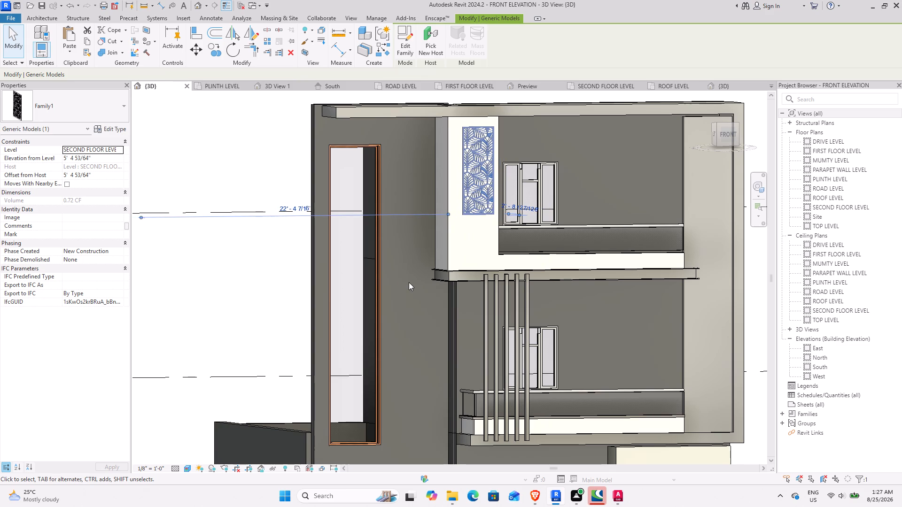
{"action": "key", "text": "Left"}
{"action": "key", "text": "Left"}
{"action": "key", "text": "Up"}
{"action": "key", "text": "Up"}
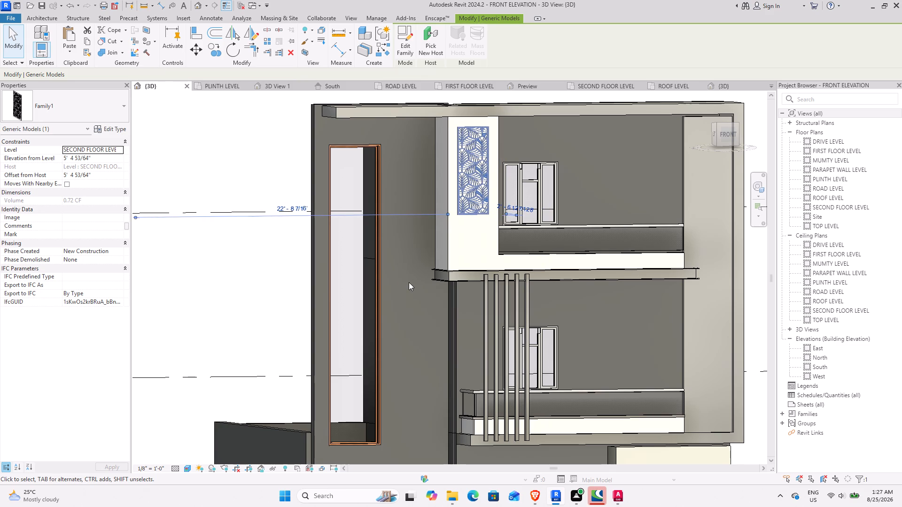
{"action": "key", "text": "Up"}
{"action": "key", "text": "Up"}
{"action": "key", "text": "Up"}
{"action": "key", "text": "Up"}
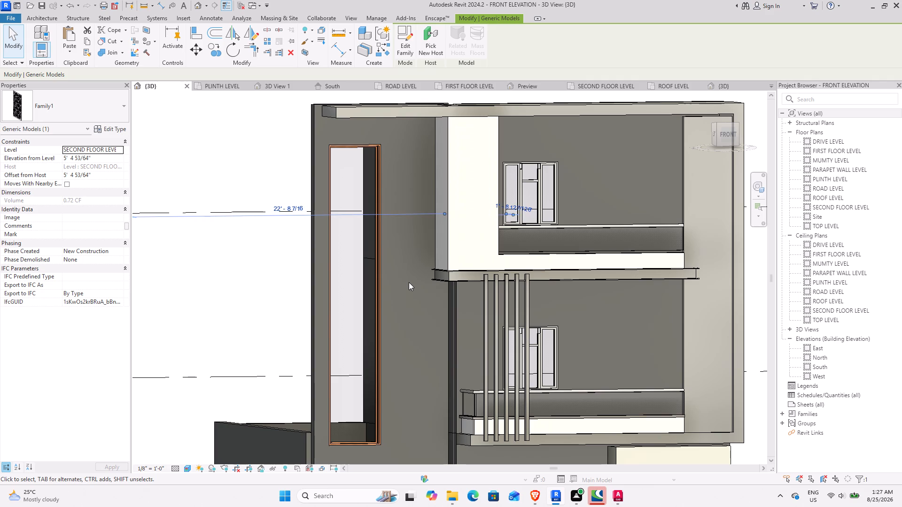
{"action": "key", "text": "Down"}
{"action": "key", "text": "Right"}
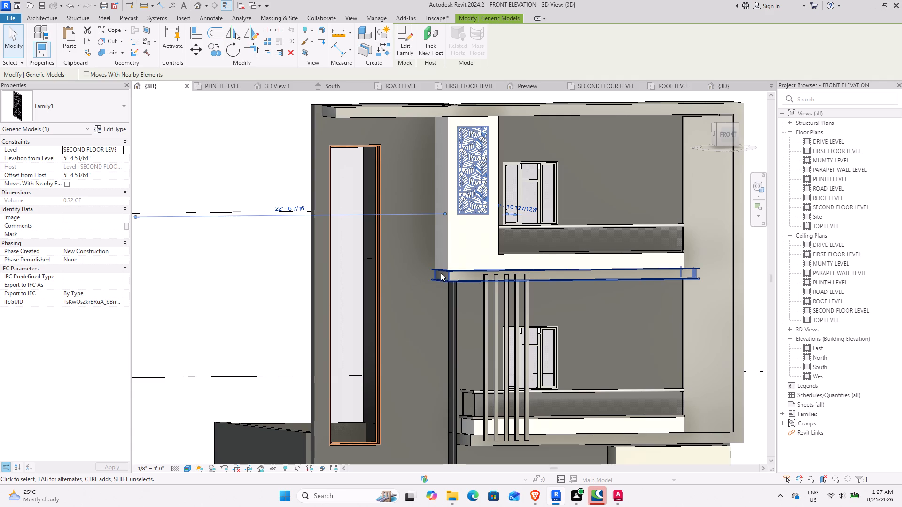
{"action": "middle_click_drag", "start_coordinate": [422, 275], "coordinate": [381, 256], "text": "shift"}
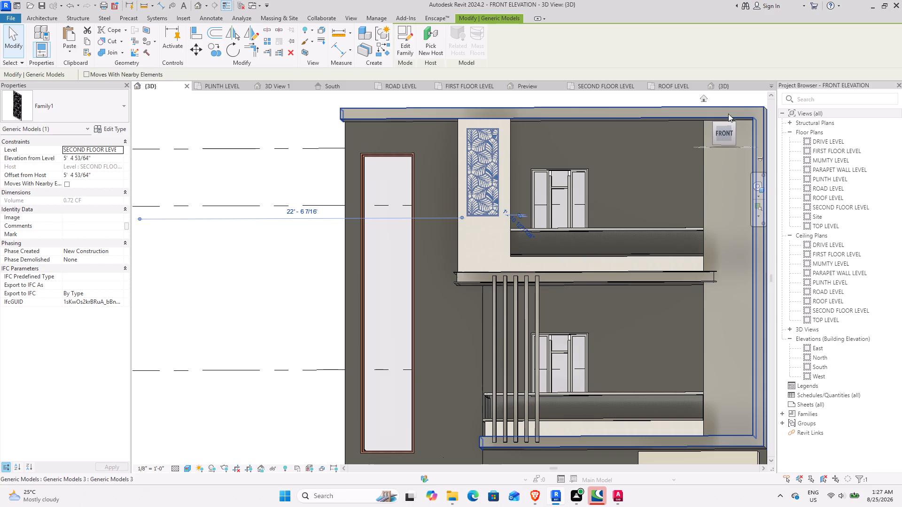
{"action": "left_click", "coordinate": [722, 124]}
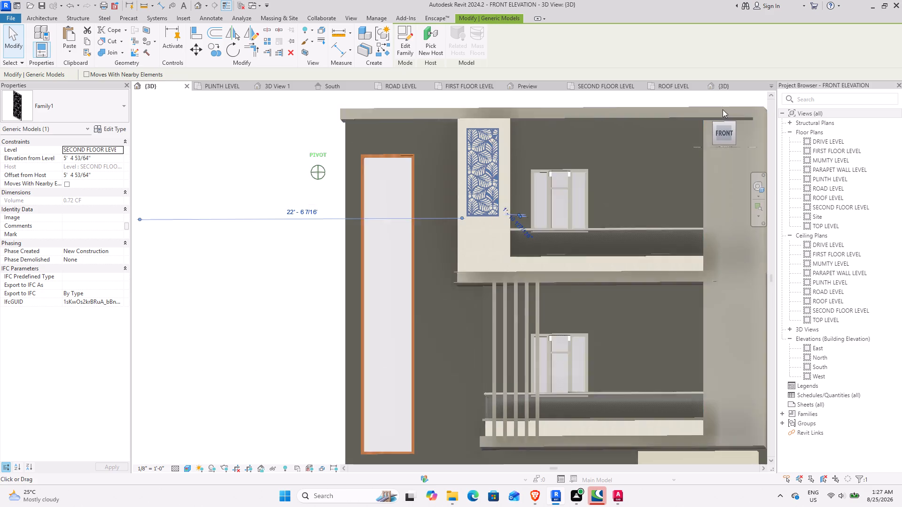
{"action": "scroll", "coordinate": [487, 132], "scroll_direction": "up", "scroll_amount": 2}
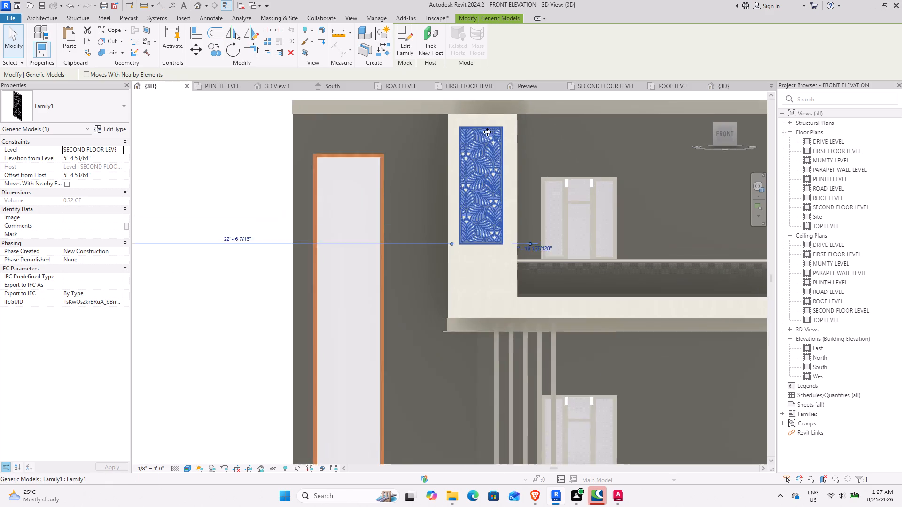
{"action": "scroll", "coordinate": [487, 132], "scroll_direction": "up", "scroll_amount": 4}
{"action": "middle_click_drag", "start_coordinate": [540, 184], "coordinate": [552, 223]}
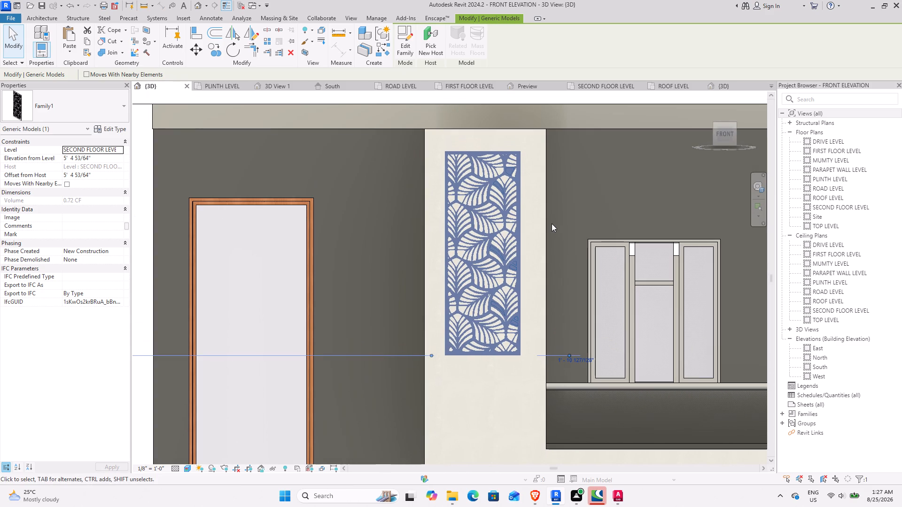
Nudge the jaali panel up close to the beam above and slightly sideways to centre it across the cream wall.
{"action": "key", "text": "Up"}
{"action": "key", "text": "Up"}
{"action": "key", "text": "Up"}
{"action": "key", "text": "Up"}
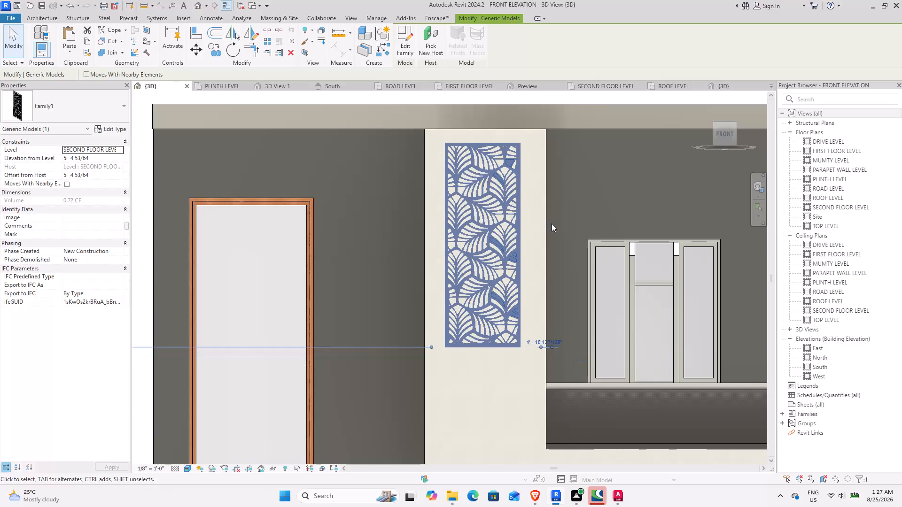
{"action": "key", "text": "Up"}
{"action": "key", "text": "Up"}
{"action": "key", "text": "Down"}
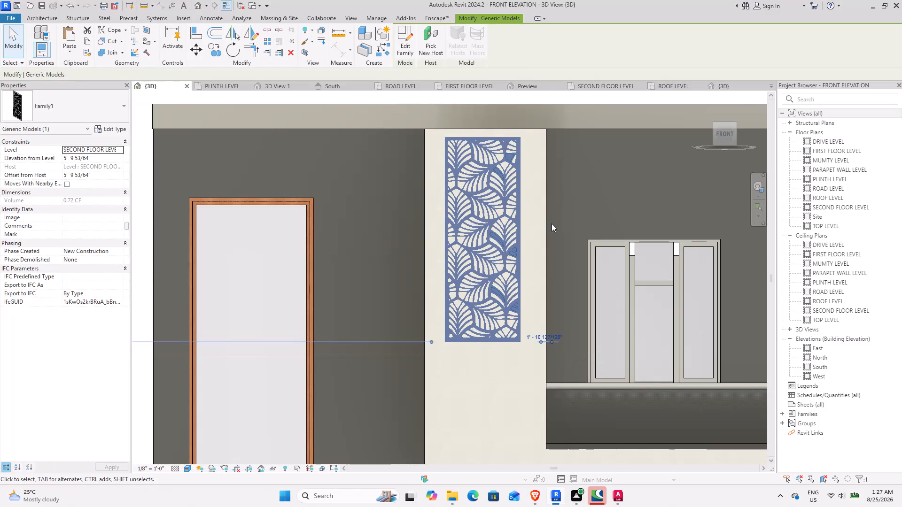
{"action": "key", "text": "Right"}
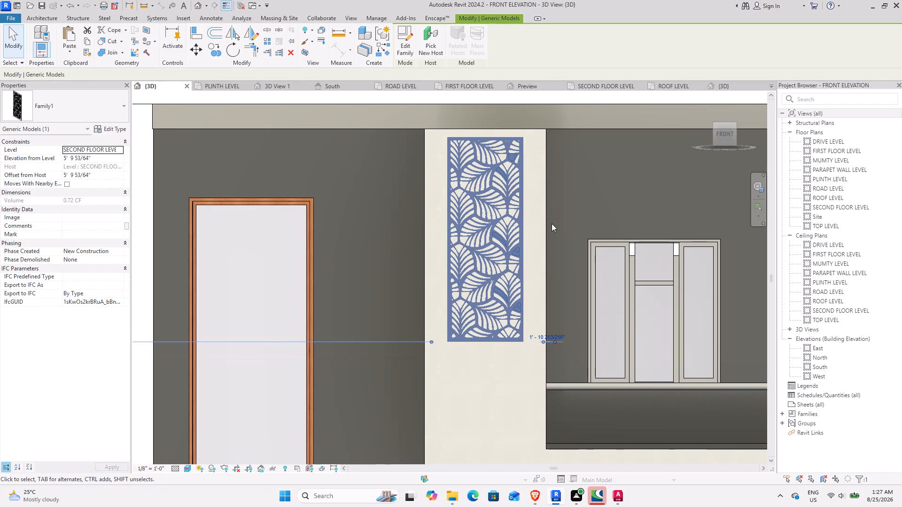
{"action": "key", "text": "Escape"}
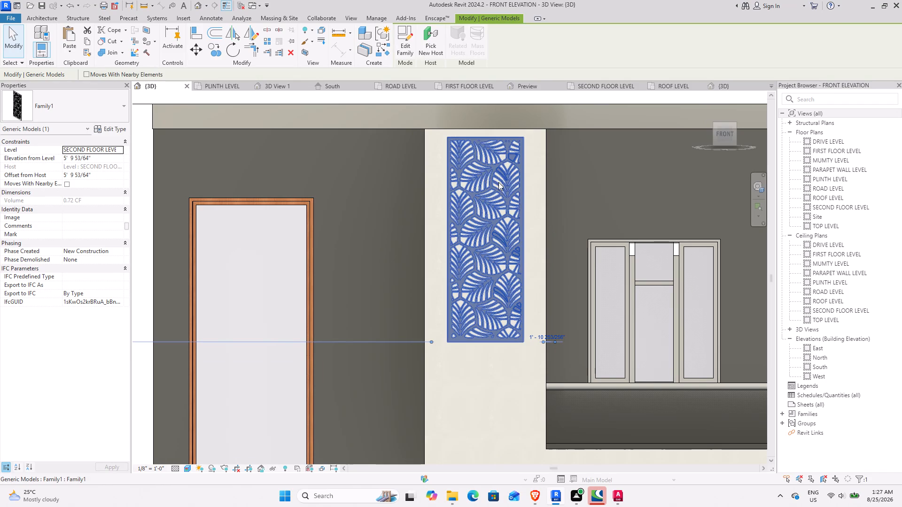
Move the jaali panel vertically from its top corner so its top edge meets the underside of the beam.
{"action": "left_click", "coordinate": [483, 142]}
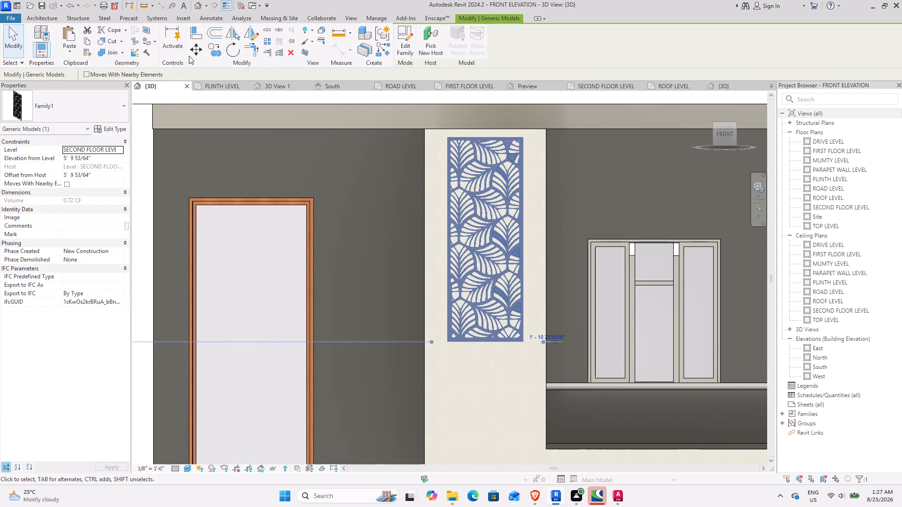
{"action": "left_click", "coordinate": [196, 45]}
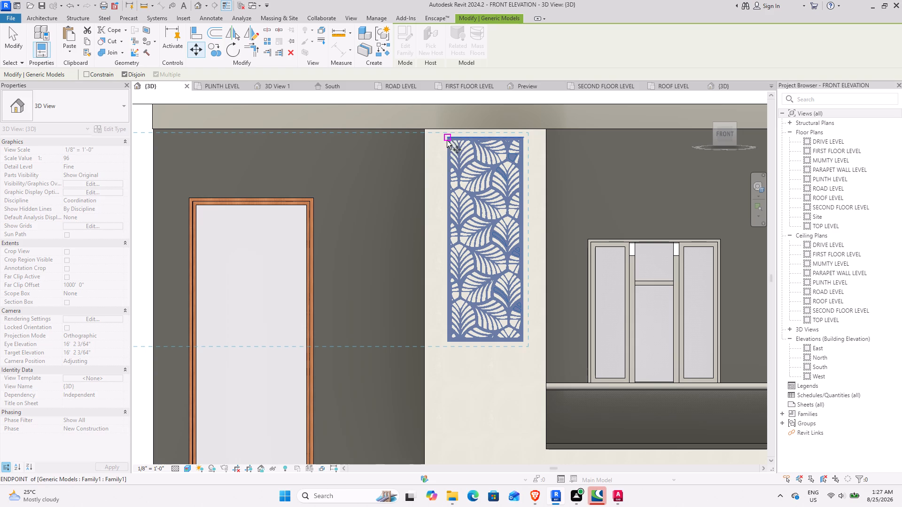
{"action": "left_click", "coordinate": [446, 138]}
{"action": "left_click", "coordinate": [446, 130]}
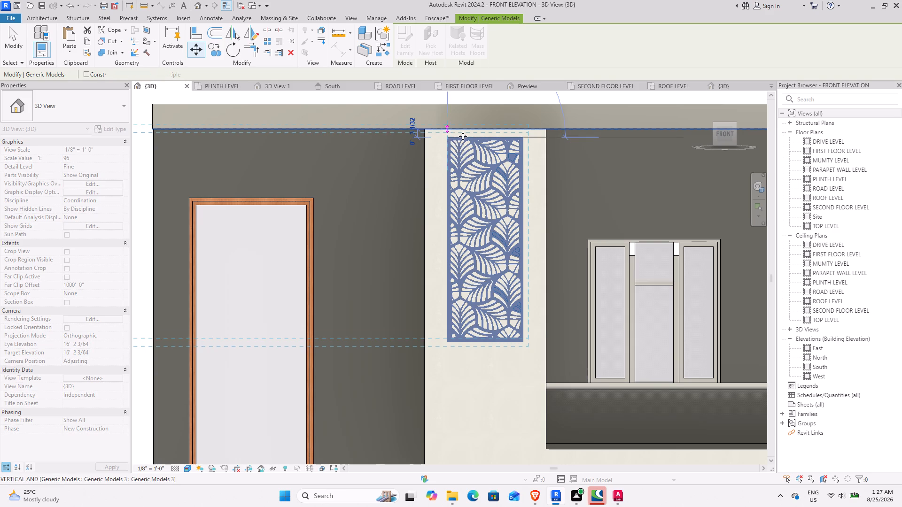
Move the jaali panel 7" straight down from the underside of the beam.
{"action": "left_click", "coordinate": [197, 49]}
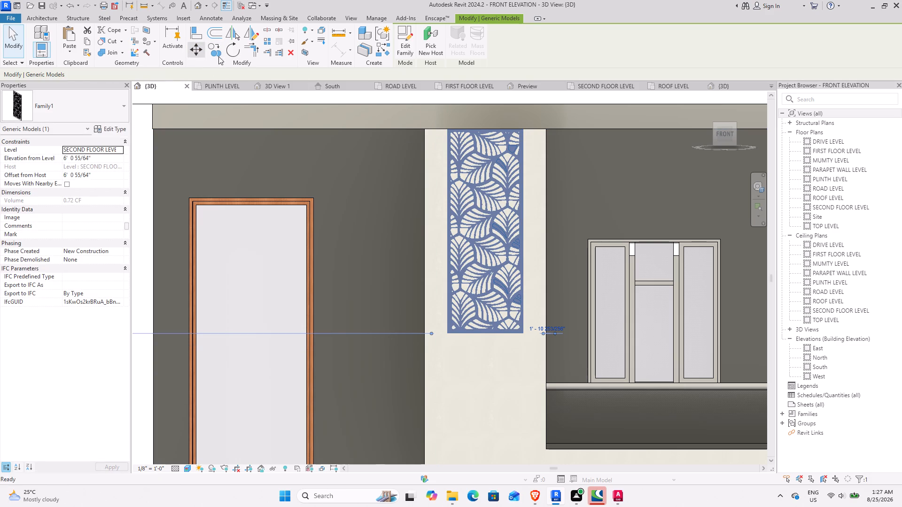
{"action": "left_click", "coordinate": [446, 127]}
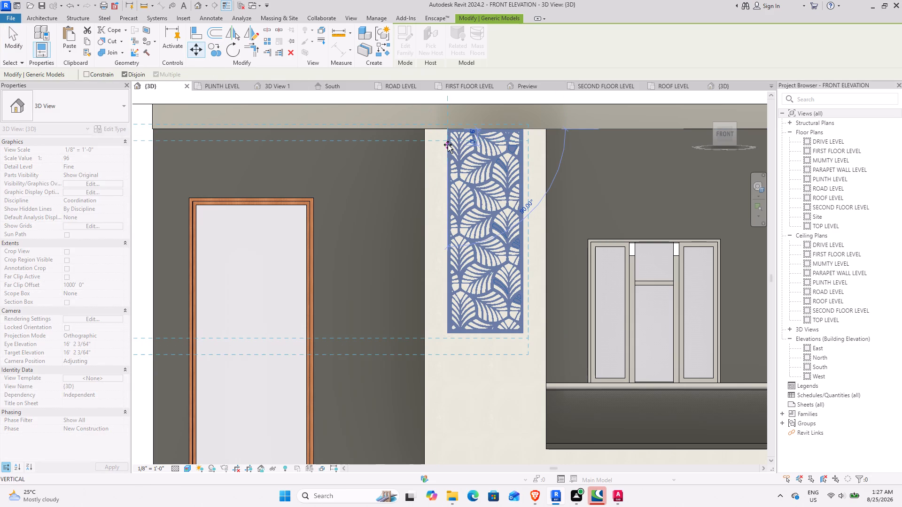
{"action": "key", "text": "5"}
{"action": "key", "text": "shift+quotedbl"}
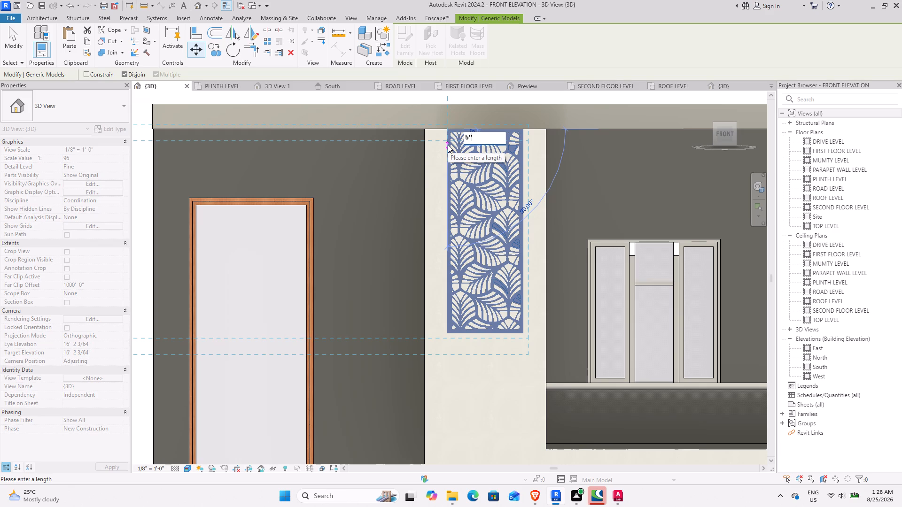
{"action": "key", "text": "BackSpace"}
{"action": "key", "text": "BackSpace"}
{"action": "key", "text": "BackSpace"}
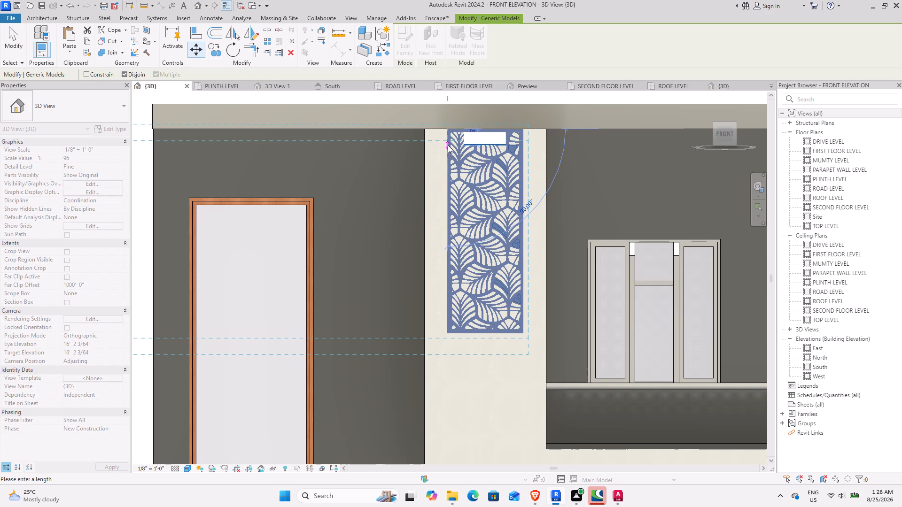
{"action": "type", "text": "7\""}
{"action": "key", "text": "Return"}
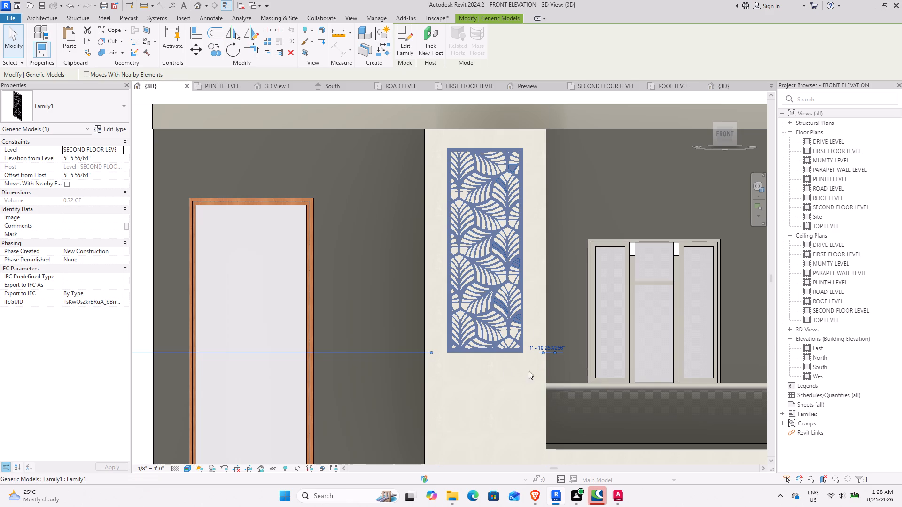
{"action": "key", "text": "Escape"}
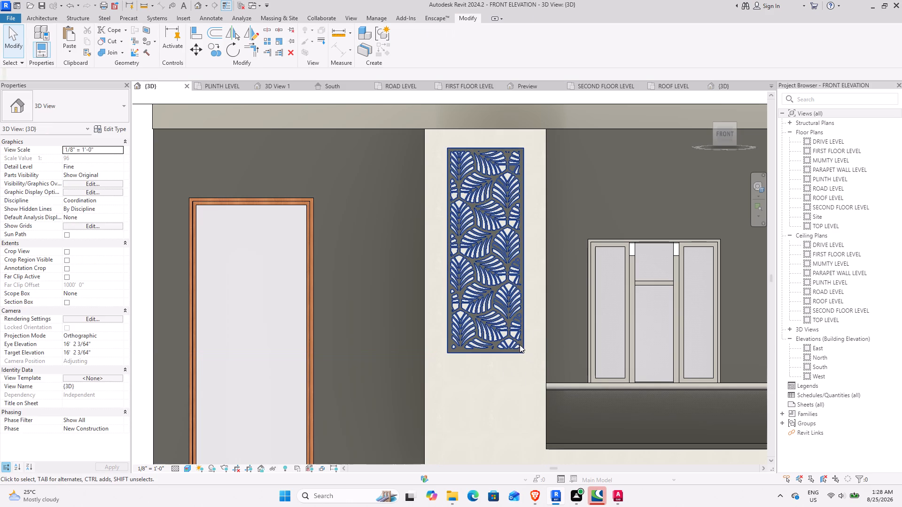
{"action": "left_click", "coordinate": [518, 347]}
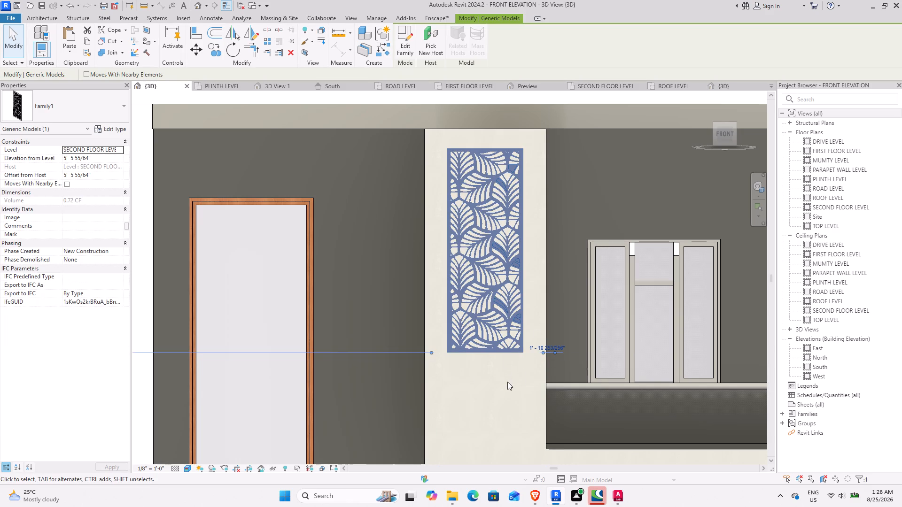
{"action": "key", "text": "Escape"}
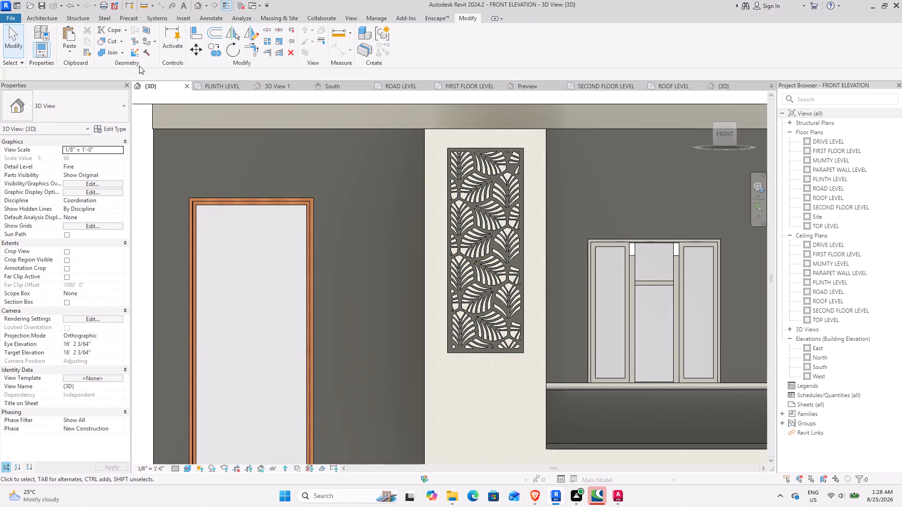
{"action": "key", "text": "Escape"}
Create an in-place model in the Generic Models category, keeping the default name.
{"action": "left_click", "coordinate": [39, 16]}
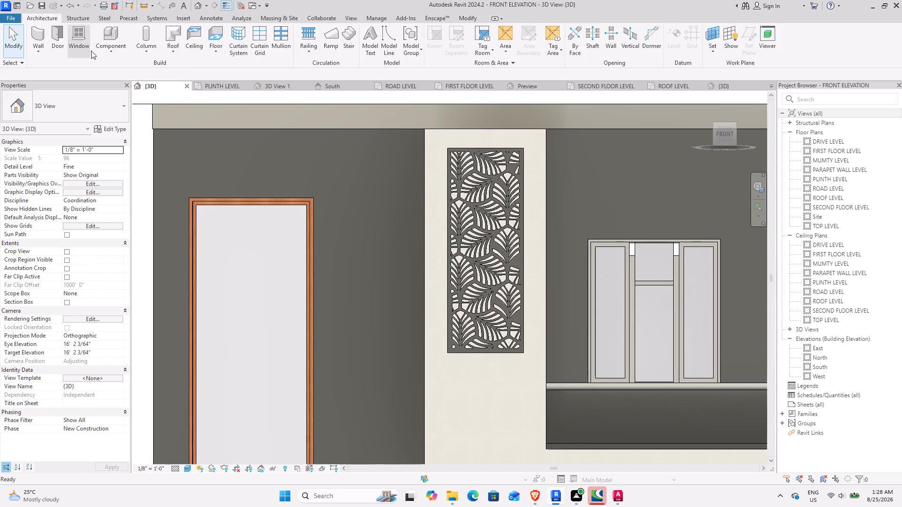
{"action": "left_click", "coordinate": [119, 48]}
{"action": "left_click", "coordinate": [138, 90]}
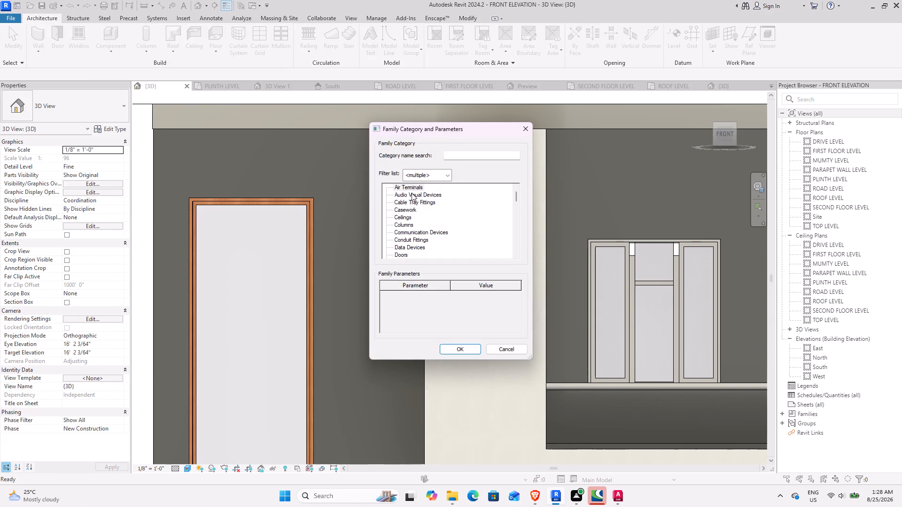
{"action": "left_click", "coordinate": [402, 203]}
{"action": "key", "text": "g"}
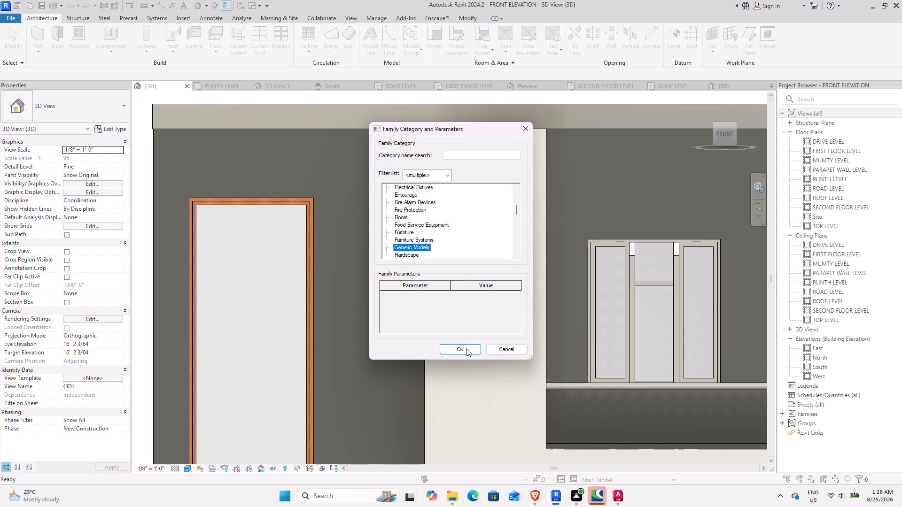
{"action": "left_click", "coordinate": [468, 353]}
{"action": "left_click", "coordinate": [450, 268]}
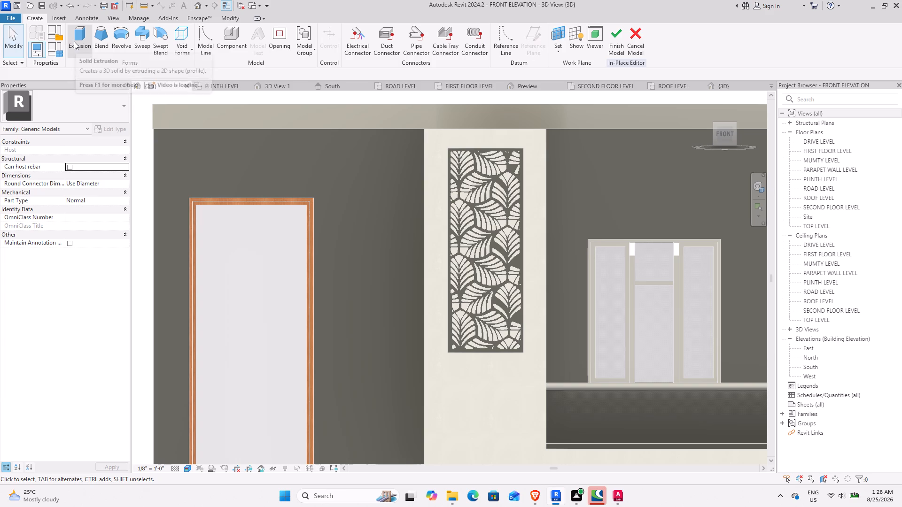
Start an extrusion with the cream wall's face as work plane and sketch a rectangle along the jaali panel's outer edges.
{"action": "left_click", "coordinate": [85, 41]}
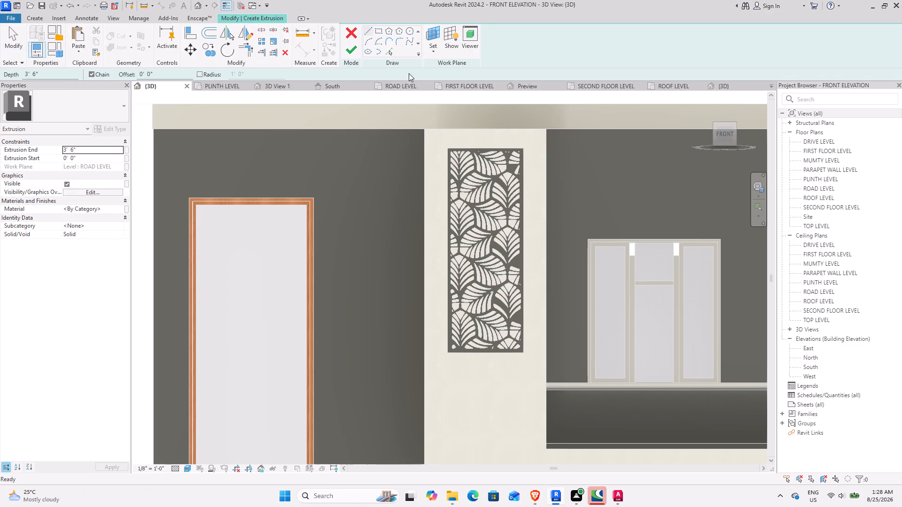
{"action": "left_click", "coordinate": [436, 52]}
{"action": "left_click", "coordinate": [447, 89]}
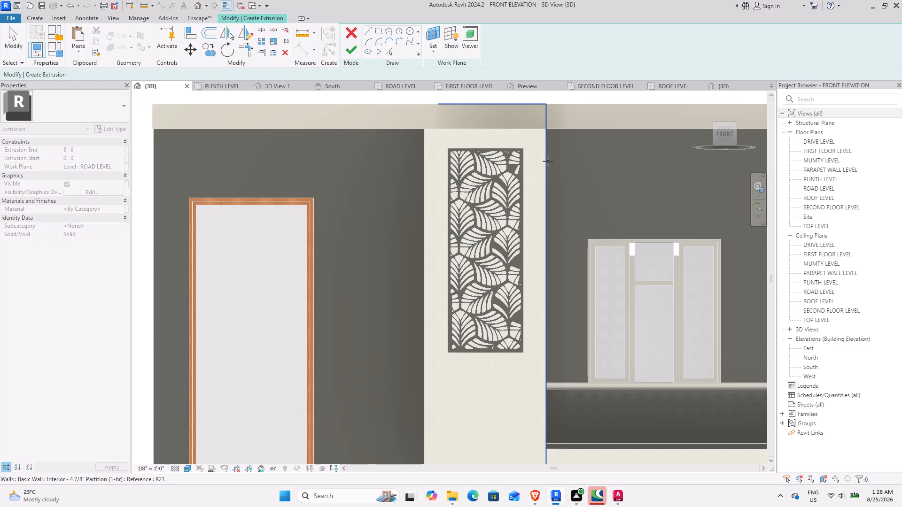
{"action": "left_click", "coordinate": [428, 167]}
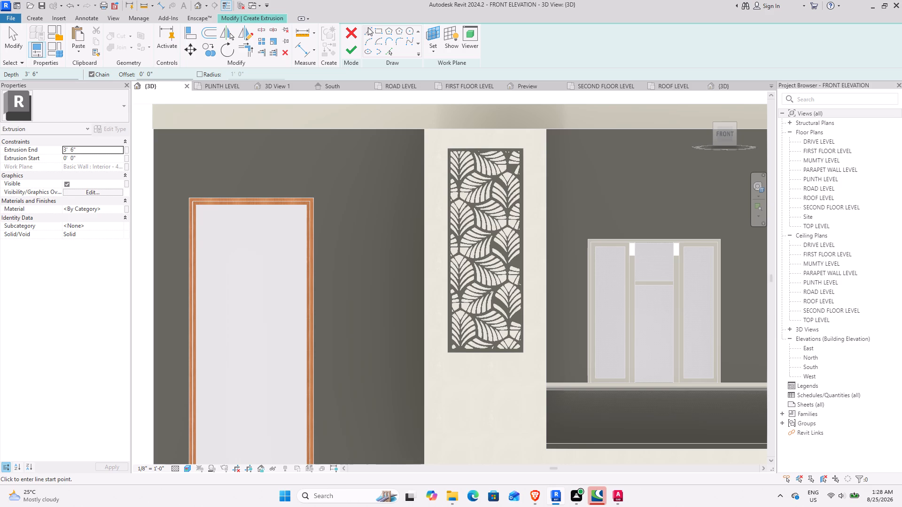
{"action": "left_click", "coordinate": [380, 32]}
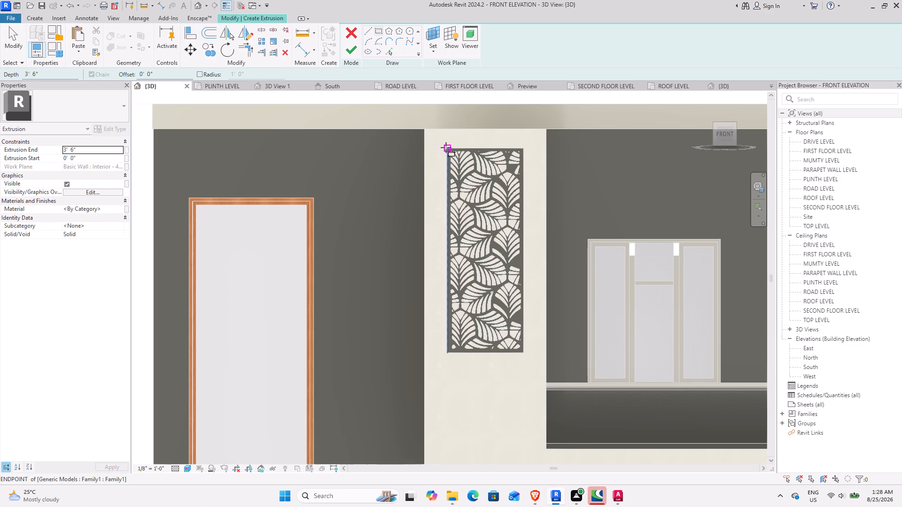
{"action": "scroll", "coordinate": [445, 147], "scroll_direction": "up", "scroll_amount": 5}
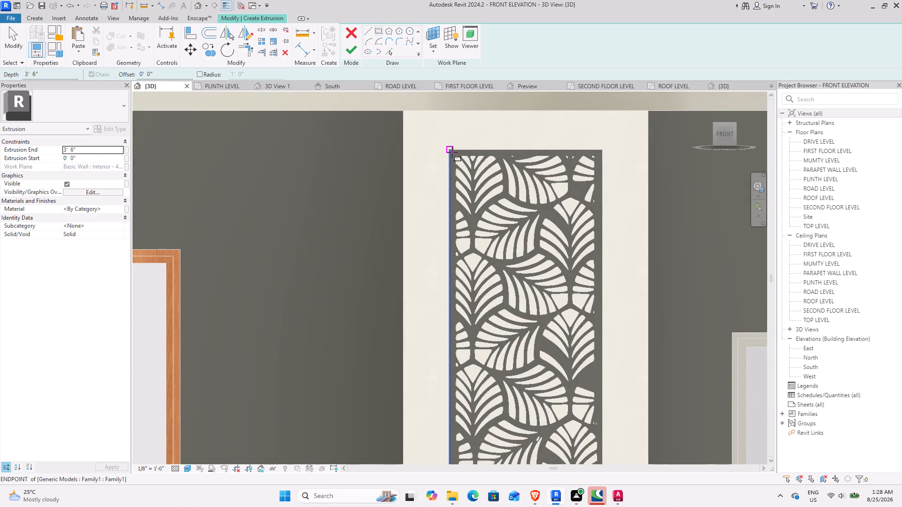
{"action": "left_click", "coordinate": [452, 152]}
{"action": "scroll", "coordinate": [504, 195], "scroll_direction": "down", "scroll_amount": 3}
{"action": "middle_click_drag", "start_coordinate": [560, 298], "coordinate": [543, 268]}
{"action": "left_click", "coordinate": [553, 410]}
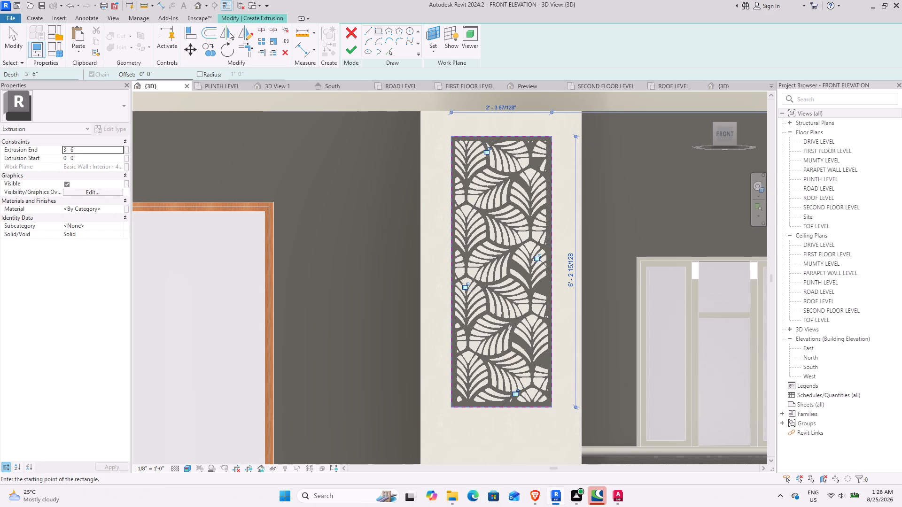
Sketch a second rectangle offset 2" outward from the jaali panel's outline and finish the frame sketch.
{"action": "left_click_drag", "start_coordinate": [173, 75], "coordinate": [84, 75]}
{"action": "type", "text": "2\""}
{"action": "key", "text": "Return"}
{"action": "left_click", "coordinate": [450, 136]}
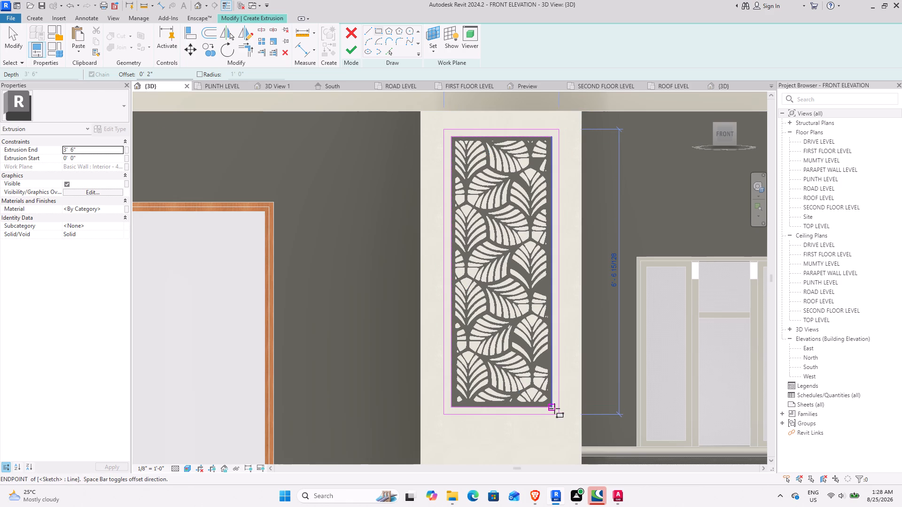
{"action": "left_click", "coordinate": [552, 406]}
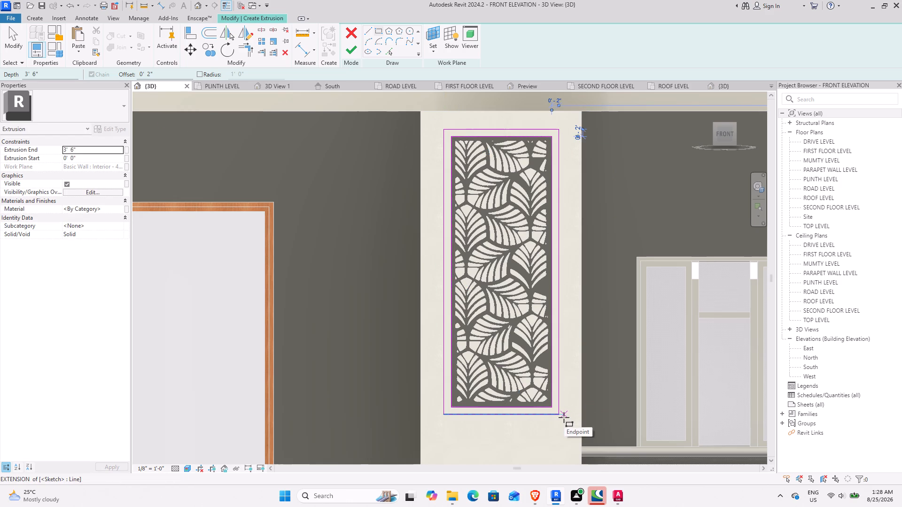
{"action": "key", "text": "Escape"}
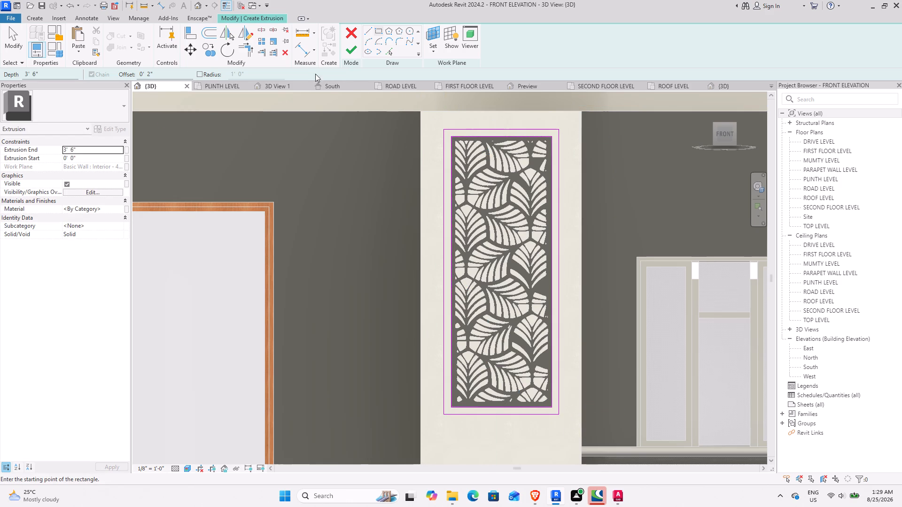
{"action": "left_click", "coordinate": [352, 52]}
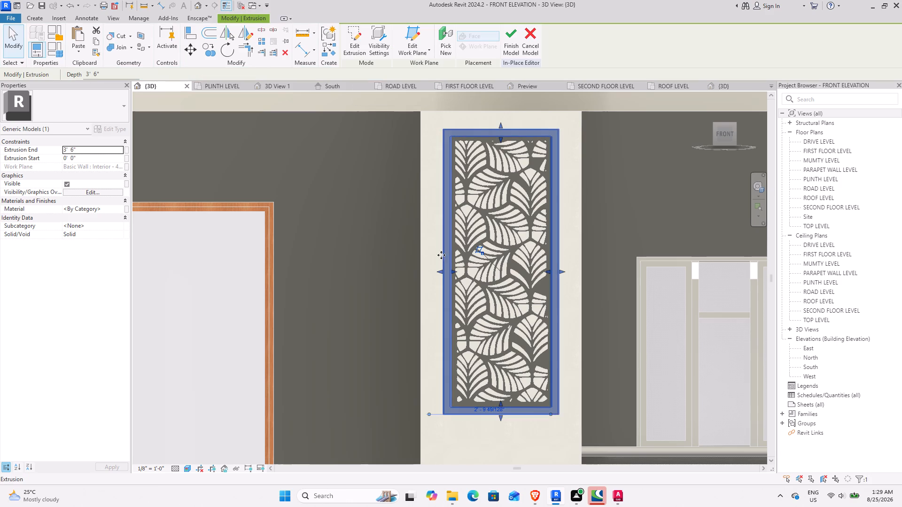
Set the frame extrusion's Extrusion End to 3".
{"action": "left_click", "coordinate": [82, 148]}
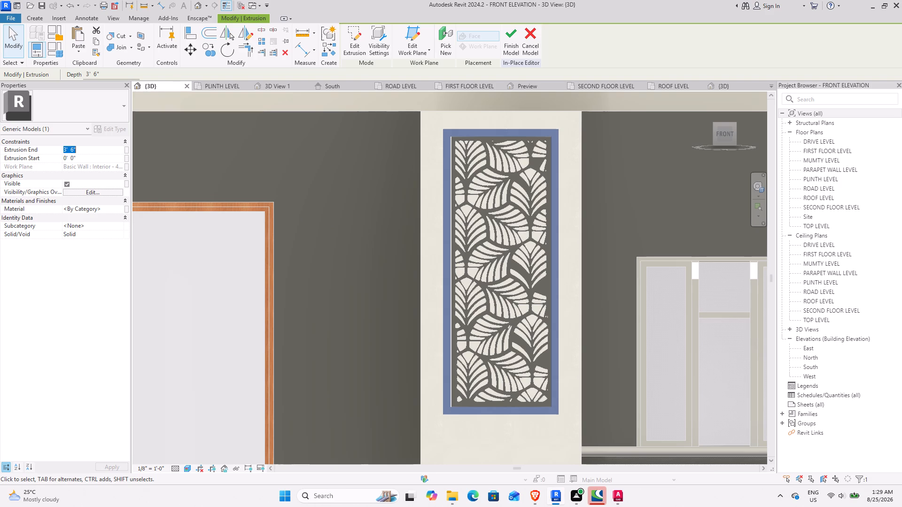
{"action": "type", "text": "3\""}
{"action": "key", "text": "Return"}
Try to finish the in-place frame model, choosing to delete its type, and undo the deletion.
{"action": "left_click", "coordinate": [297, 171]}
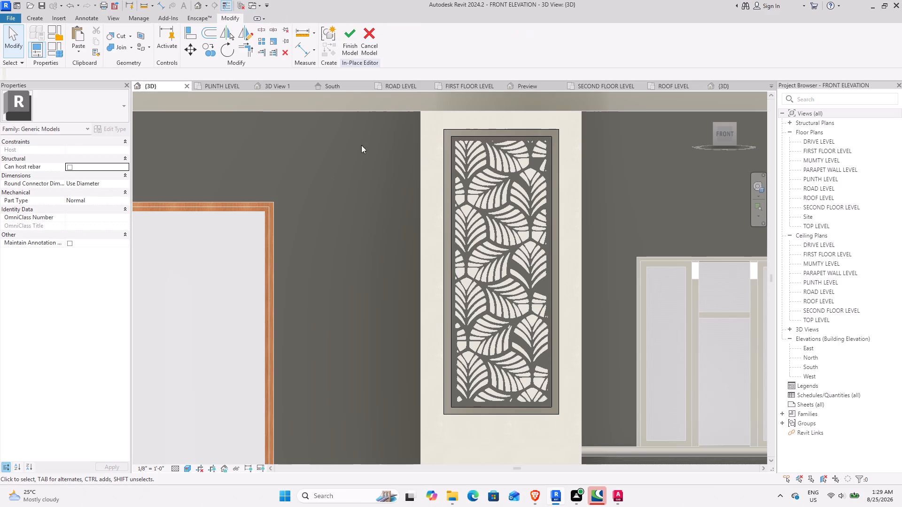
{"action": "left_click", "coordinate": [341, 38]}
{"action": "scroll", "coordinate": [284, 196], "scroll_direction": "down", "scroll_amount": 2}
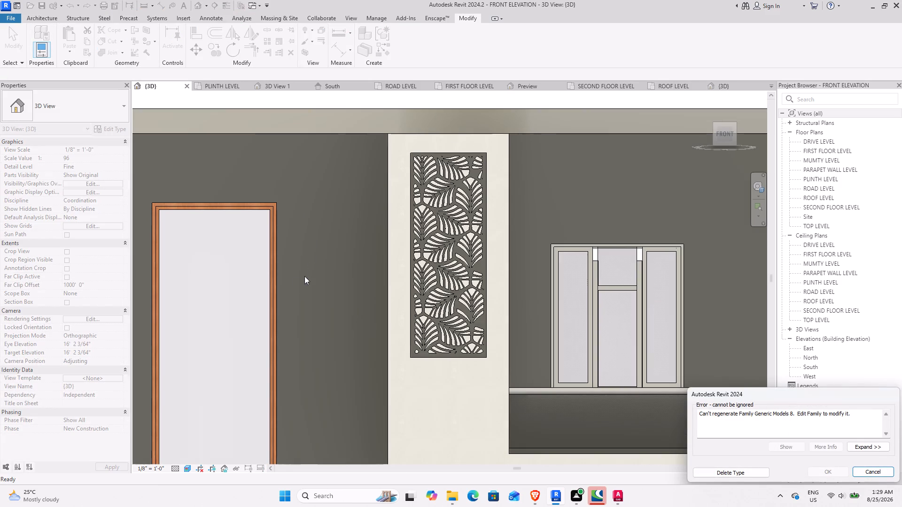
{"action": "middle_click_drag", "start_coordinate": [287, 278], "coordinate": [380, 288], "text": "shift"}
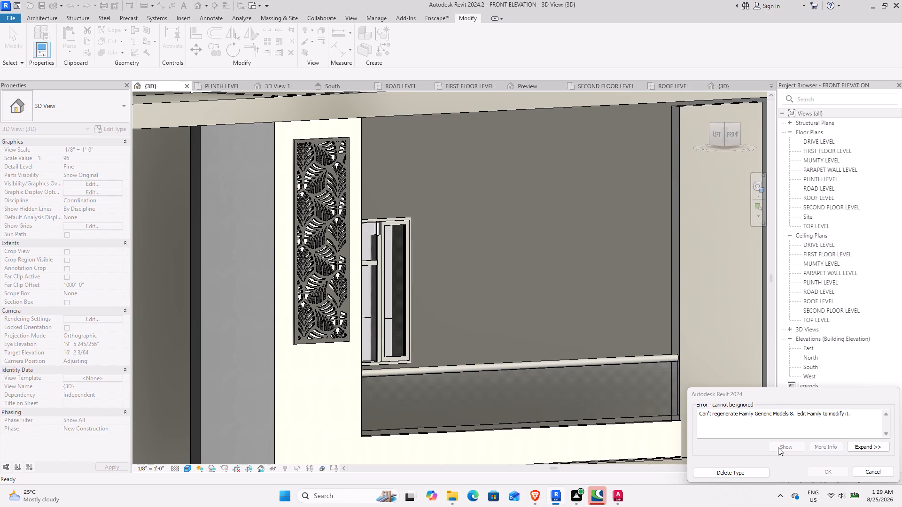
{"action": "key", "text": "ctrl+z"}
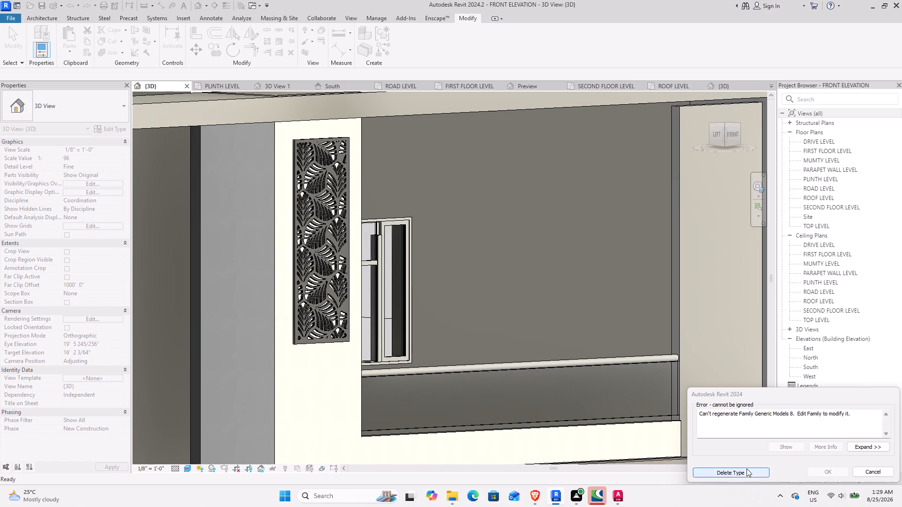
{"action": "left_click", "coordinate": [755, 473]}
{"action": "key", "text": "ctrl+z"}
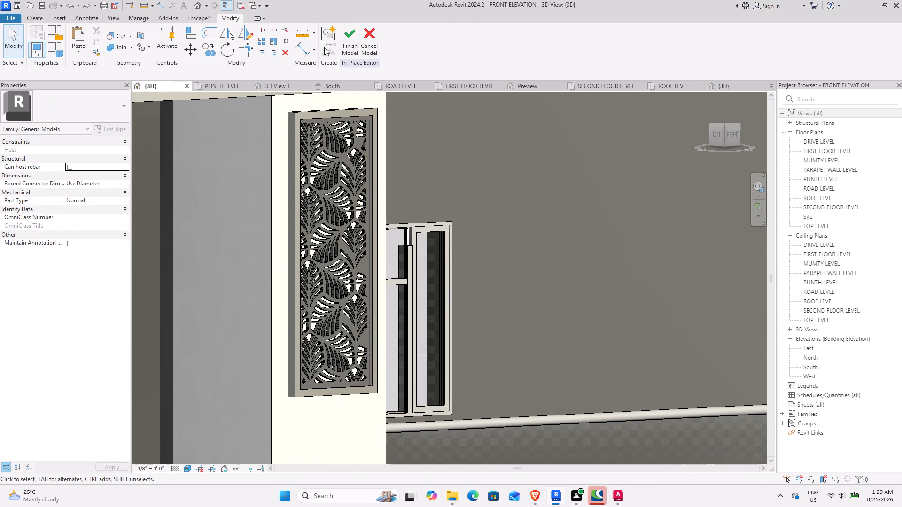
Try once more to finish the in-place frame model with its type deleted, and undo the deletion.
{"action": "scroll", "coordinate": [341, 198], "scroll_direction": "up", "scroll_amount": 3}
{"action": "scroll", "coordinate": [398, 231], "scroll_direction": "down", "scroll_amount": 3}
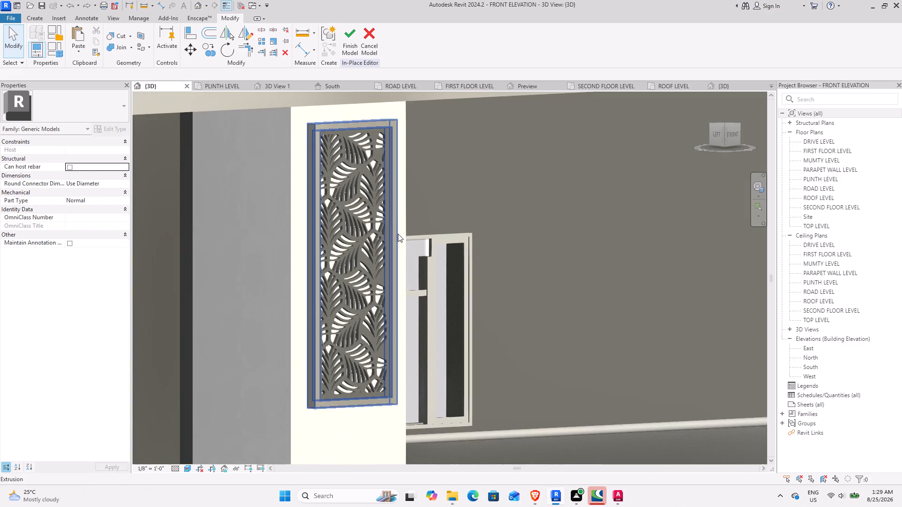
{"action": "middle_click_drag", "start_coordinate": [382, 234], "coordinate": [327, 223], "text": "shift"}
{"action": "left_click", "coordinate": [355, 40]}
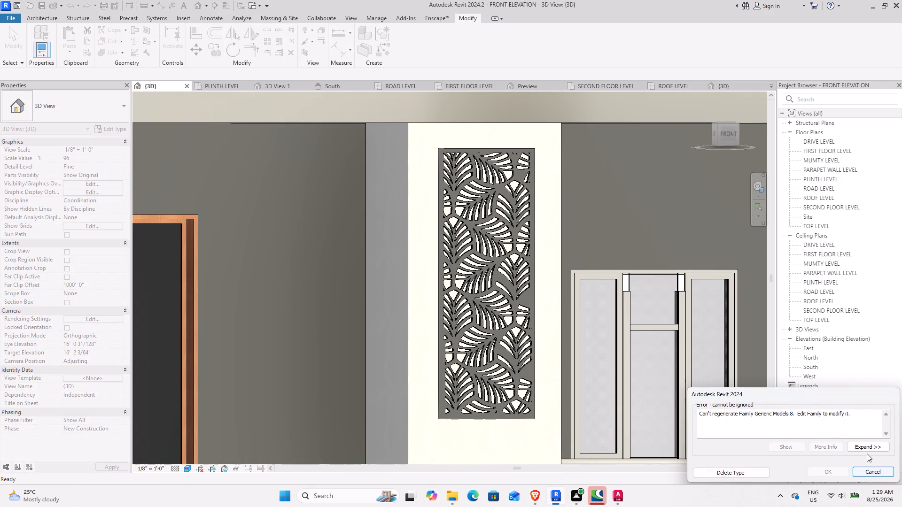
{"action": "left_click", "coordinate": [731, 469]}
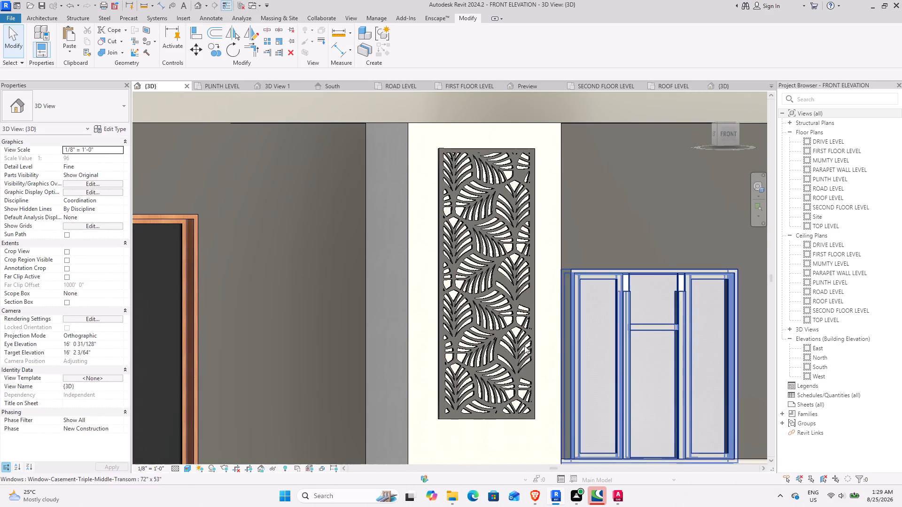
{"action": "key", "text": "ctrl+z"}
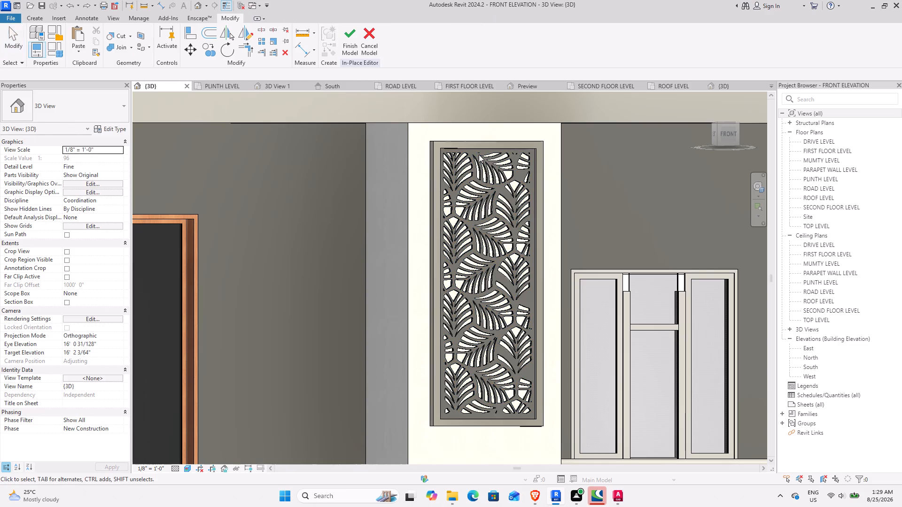
Reopen the frame extrusion's sketch and nudge the inner rectangle's two vertical lines one increment outward from the jaali panel.
{"action": "middle_click_drag", "start_coordinate": [485, 210], "coordinate": [414, 186], "text": "shift"}
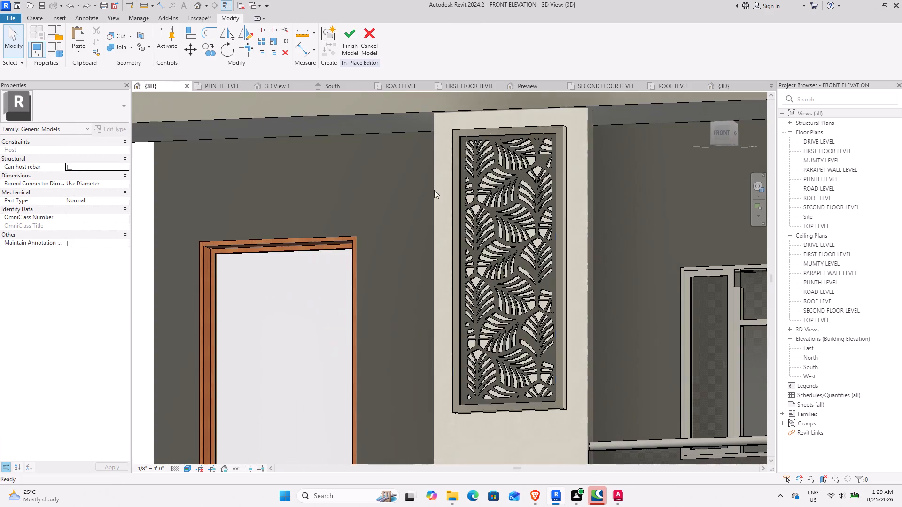
{"action": "scroll", "coordinate": [497, 131], "scroll_direction": "up", "scroll_amount": 6}
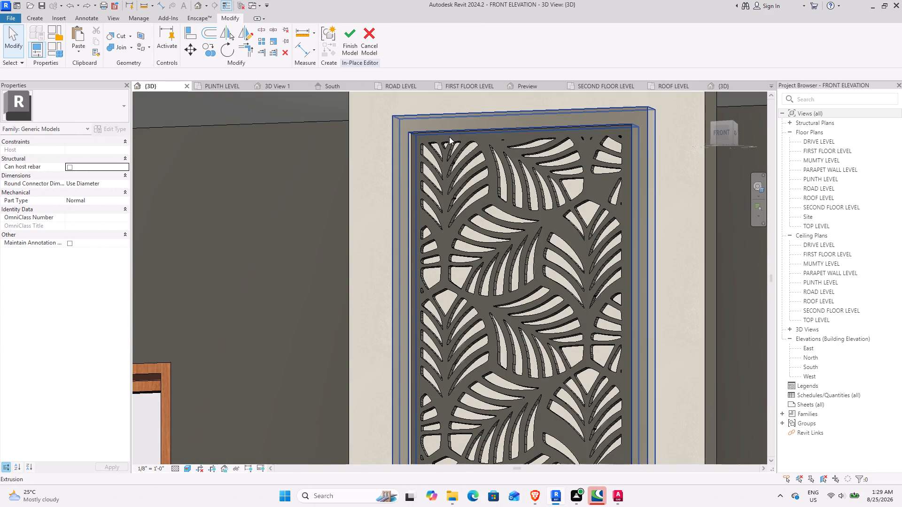
{"action": "scroll", "coordinate": [449, 137], "scroll_direction": "down", "scroll_amount": 4}
{"action": "middle_click_drag", "start_coordinate": [480, 207], "coordinate": [501, 217], "text": "shift"}
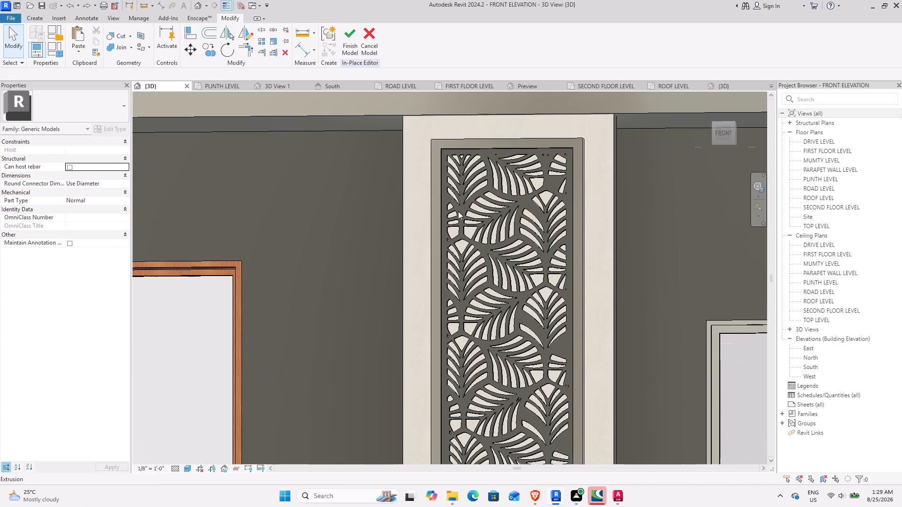
{"action": "left_click", "coordinate": [442, 177]}
{"action": "left_click", "coordinate": [363, 45]}
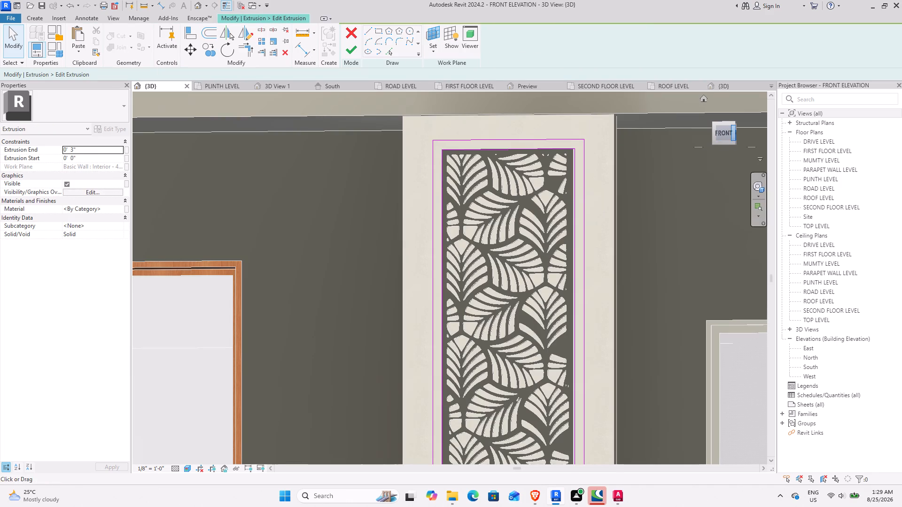
{"action": "left_click_drag", "start_coordinate": [723, 123], "coordinate": [730, 137]}
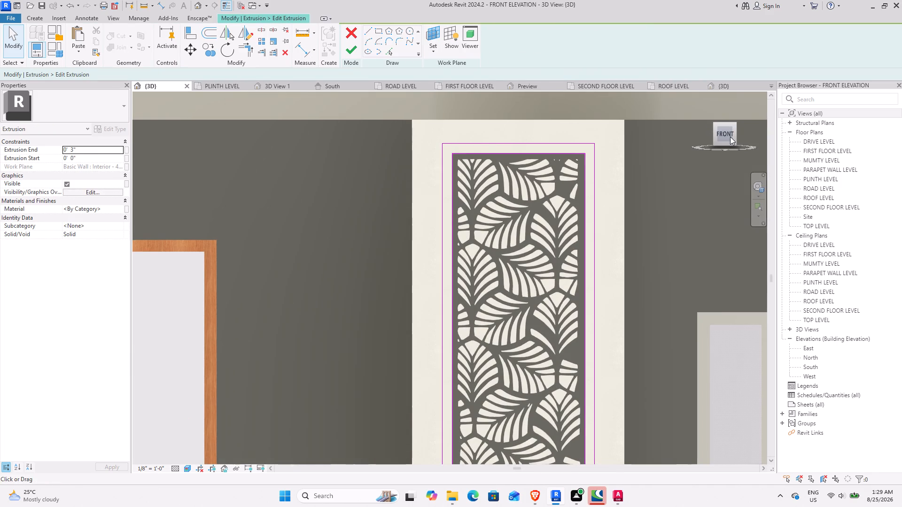
{"action": "left_click_drag", "start_coordinate": [730, 137], "coordinate": [734, 130]}
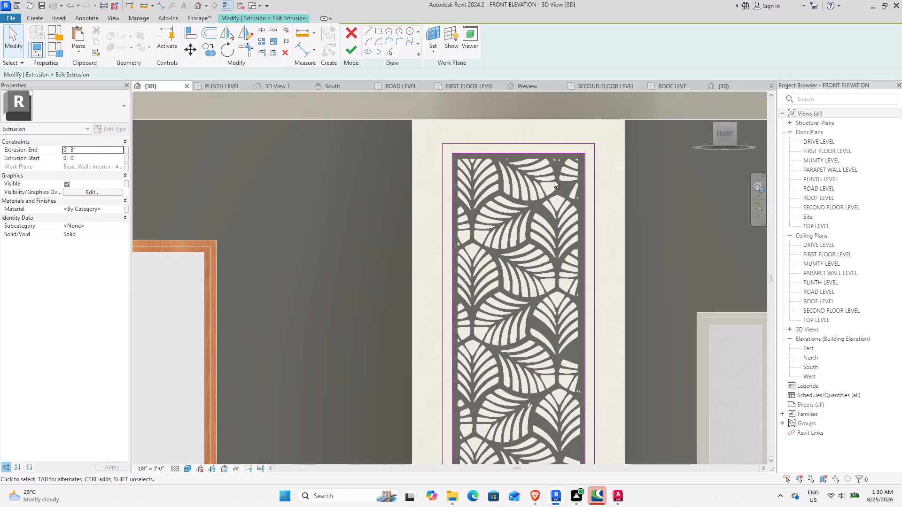
{"action": "middle_click_drag", "start_coordinate": [572, 220], "coordinate": [511, 167]}
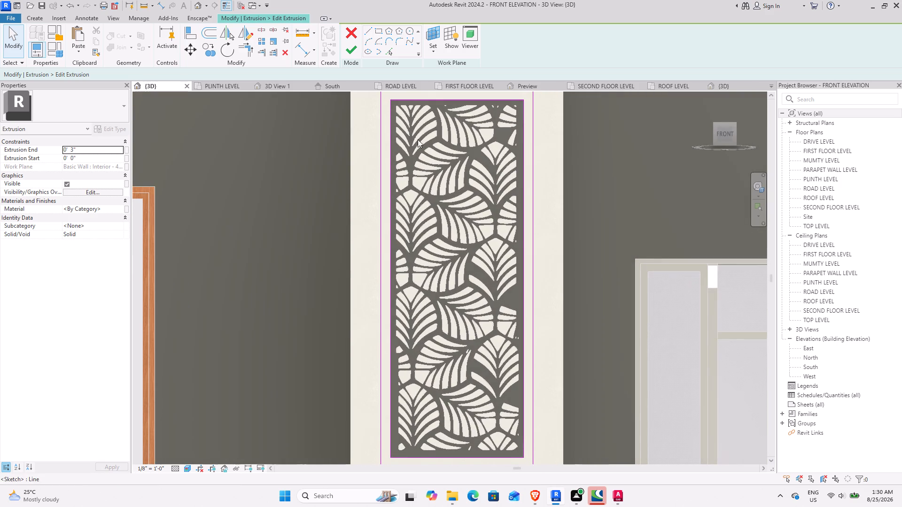
{"action": "scroll", "coordinate": [389, 112], "scroll_direction": "up", "scroll_amount": 3}
{"action": "left_click", "coordinate": [395, 131]}
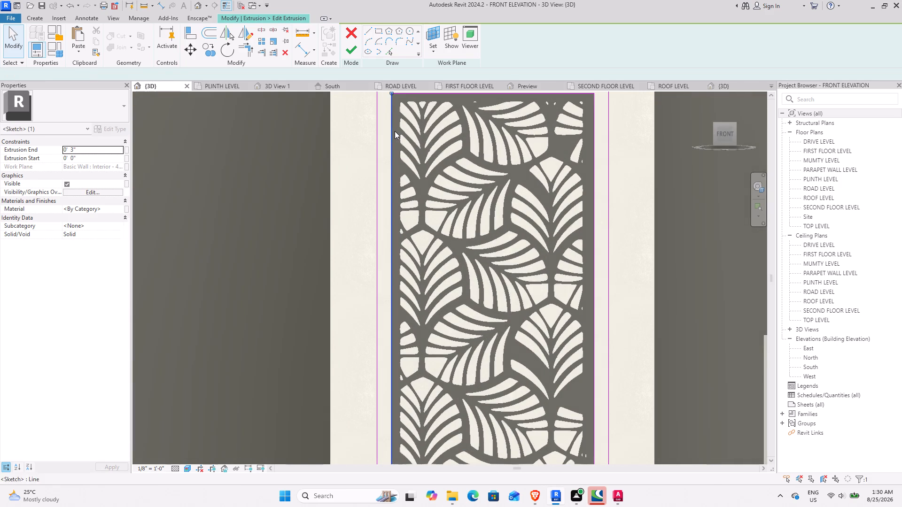
{"action": "key", "text": "Left"}
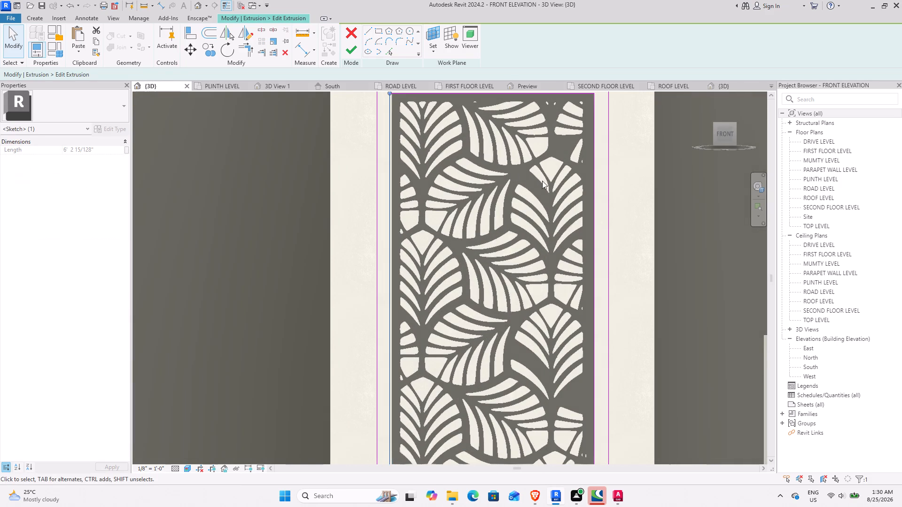
{"action": "left_click", "coordinate": [593, 184]}
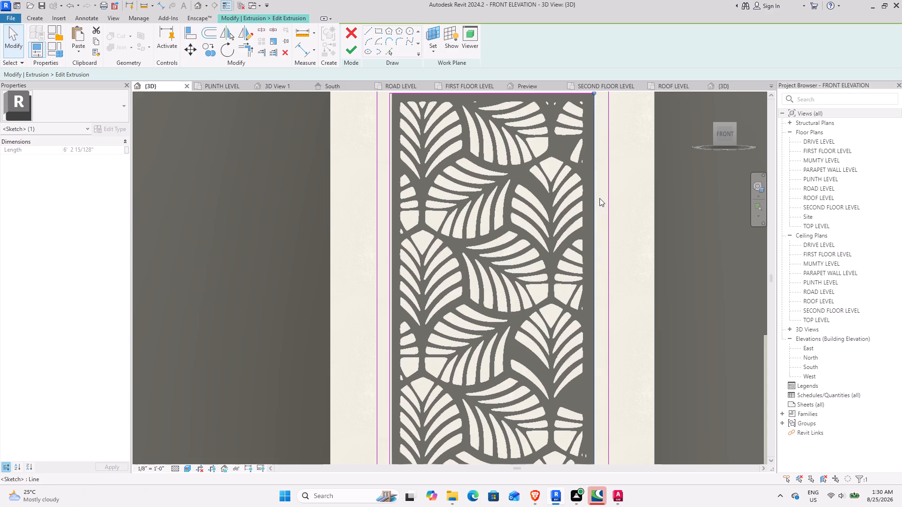
{"action": "key", "text": "Right"}
Nudge the inner rectangle's top and bottom lines one increment outward from the jaali panel and finish the sketch.
{"action": "middle_click_drag", "start_coordinate": [568, 170], "coordinate": [567, 206]}
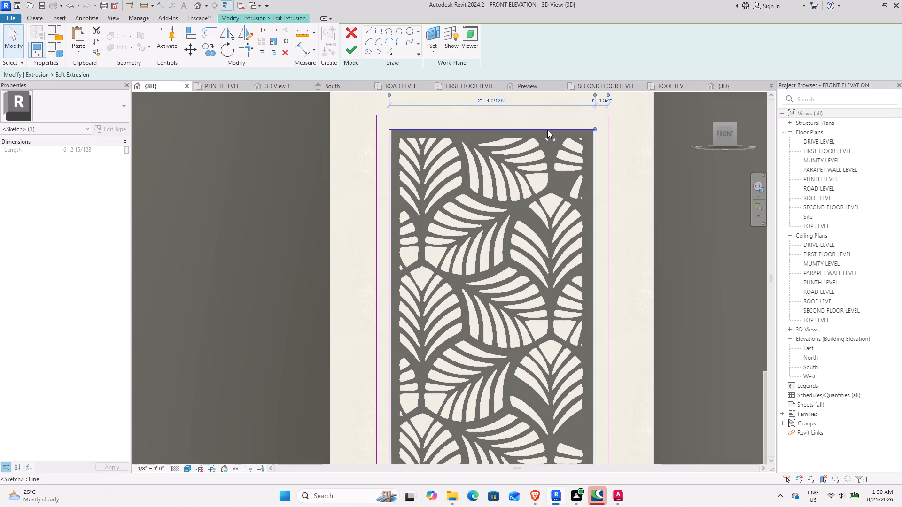
{"action": "left_click", "coordinate": [550, 129]}
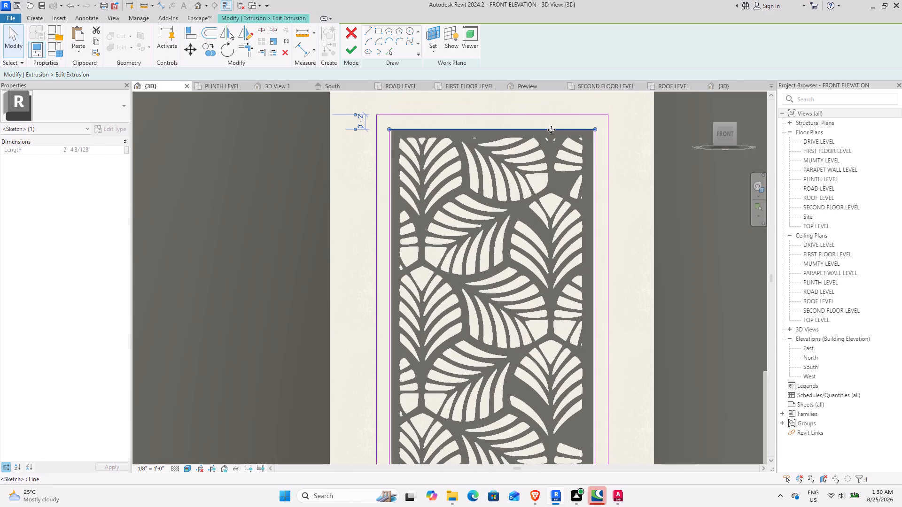
{"action": "key", "text": "Up"}
{"action": "scroll", "coordinate": [560, 191], "scroll_direction": "down", "scroll_amount": 3}
{"action": "middle_click_drag", "start_coordinate": [540, 276], "coordinate": [536, 171]}
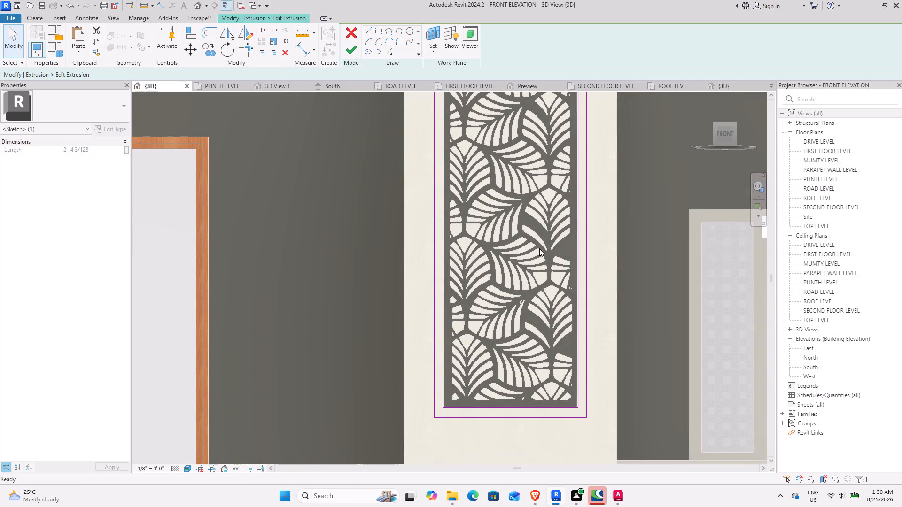
{"action": "left_click", "coordinate": [516, 404]}
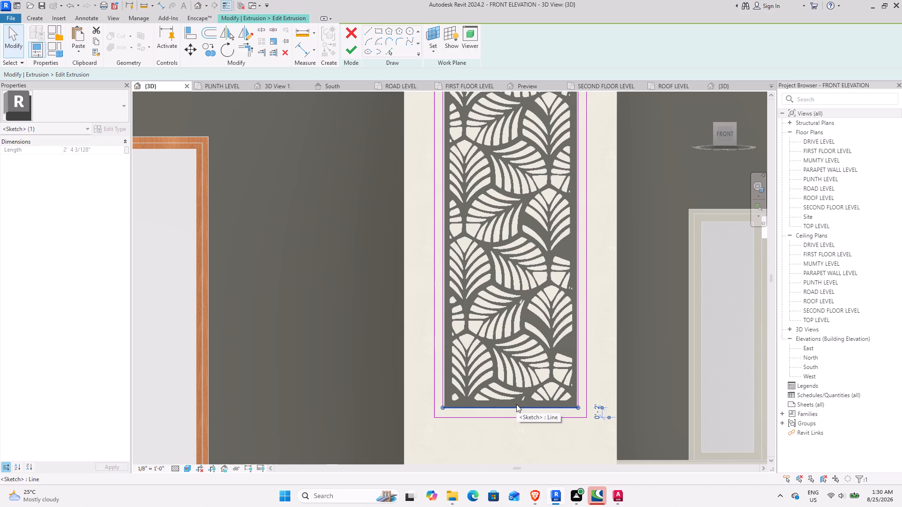
{"action": "key", "text": "Down"}
{"action": "left_click", "coordinate": [342, 49]}
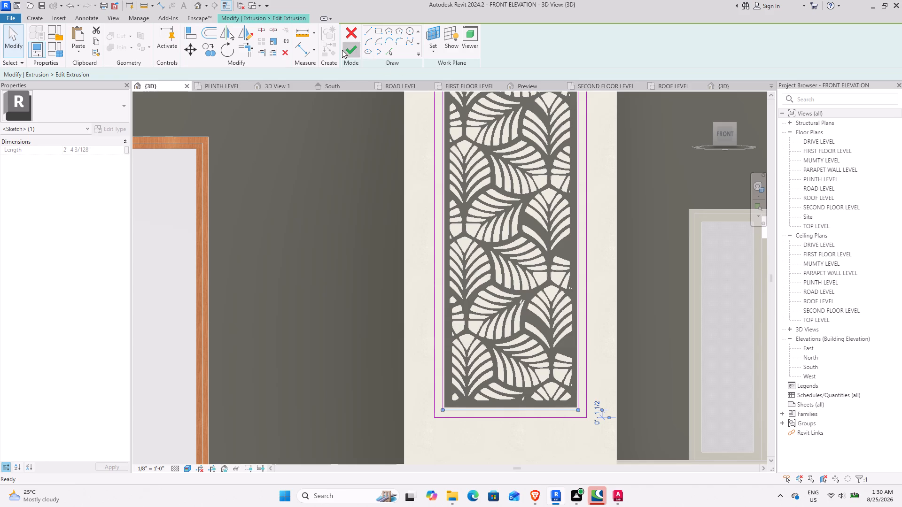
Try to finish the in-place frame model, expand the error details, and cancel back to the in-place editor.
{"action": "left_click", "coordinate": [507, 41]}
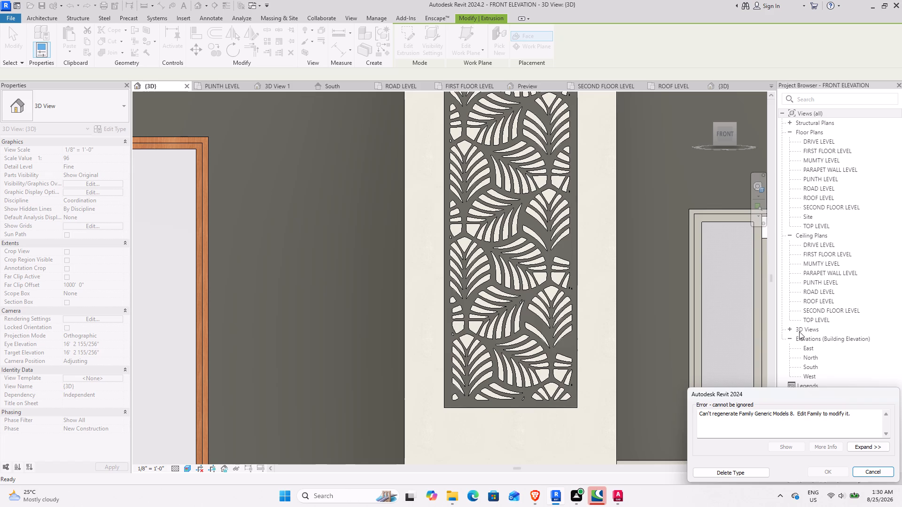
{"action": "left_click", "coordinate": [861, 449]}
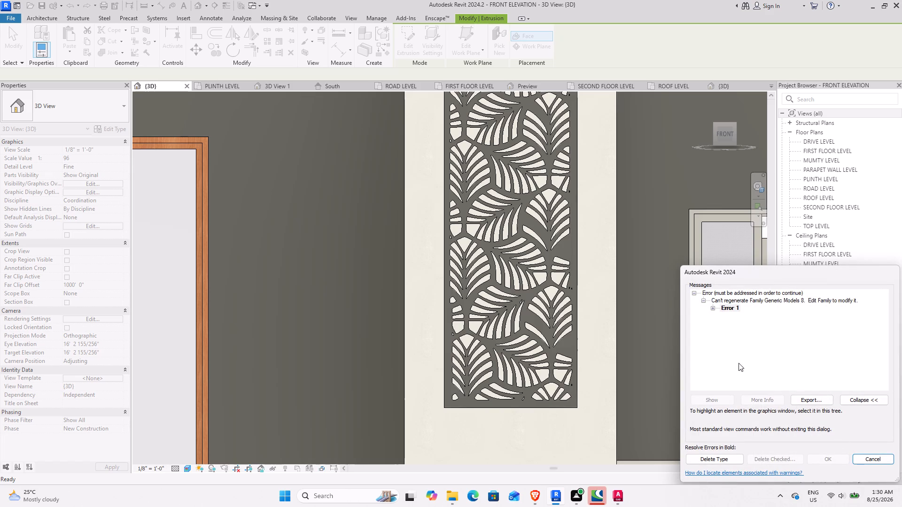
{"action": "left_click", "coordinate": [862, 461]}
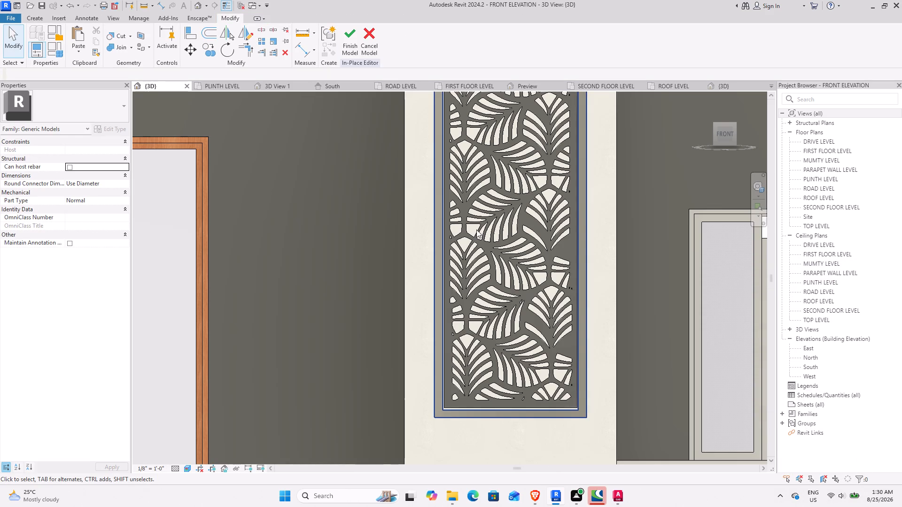
Examine from several angles how the frame extrusion fits around the jaali panel and against the cream wall.
{"action": "scroll", "coordinate": [476, 232], "scroll_direction": "down", "scroll_amount": 2}
{"action": "middle_click_drag", "start_coordinate": [417, 216], "coordinate": [500, 222], "text": "shift"}
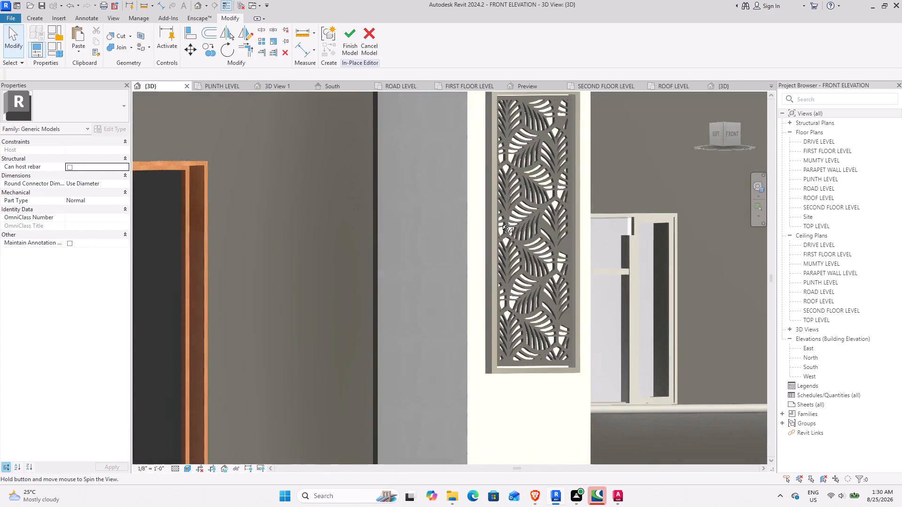
{"action": "middle_click_drag", "start_coordinate": [500, 222], "coordinate": [441, 314], "text": "shift"}
{"action": "middle_click_drag", "start_coordinate": [422, 295], "coordinate": [513, 292], "text": "shift"}
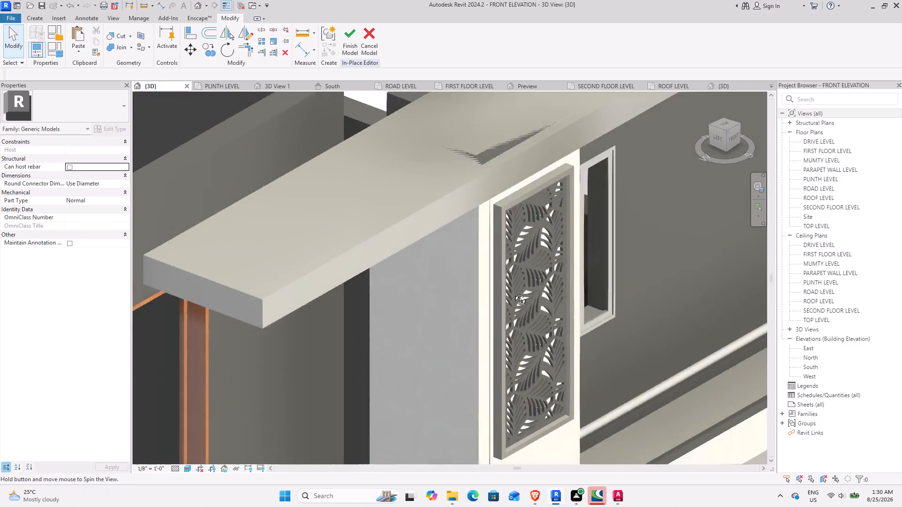
{"action": "middle_click_drag", "start_coordinate": [513, 292], "coordinate": [534, 287], "text": "shift"}
{"action": "middle_click_drag", "start_coordinate": [581, 291], "coordinate": [596, 226], "text": "shift"}
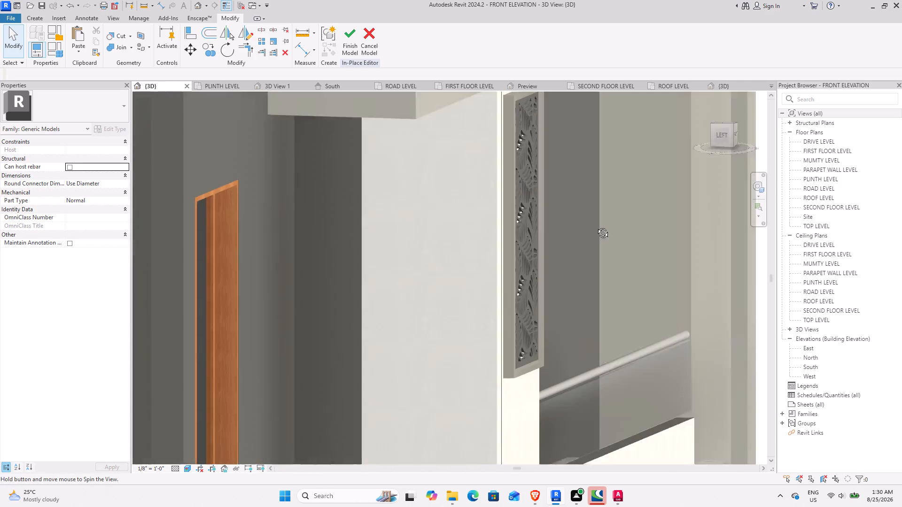
{"action": "middle_click_drag", "start_coordinate": [596, 226], "coordinate": [572, 239], "text": "shift"}
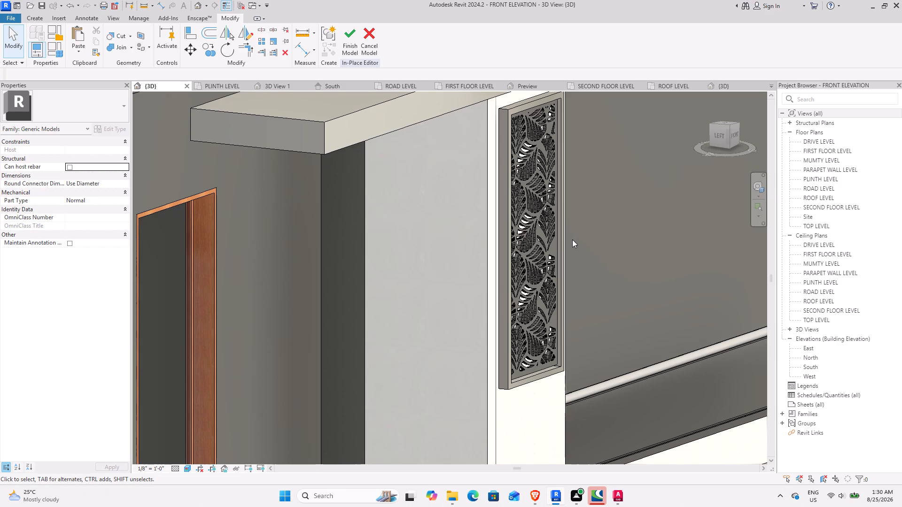
{"action": "middle_click_drag", "start_coordinate": [553, 237], "coordinate": [431, 271]}
{"action": "scroll", "coordinate": [480, 165], "scroll_direction": "up", "scroll_amount": 3}
{"action": "middle_click_drag", "start_coordinate": [476, 218], "coordinate": [424, 112], "text": "shift"}
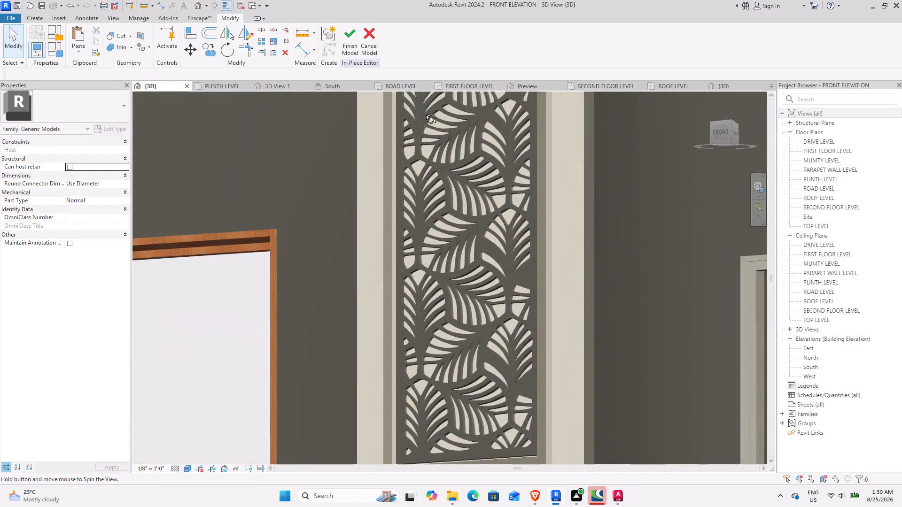
{"action": "middle_click_drag", "start_coordinate": [424, 112], "coordinate": [458, 119], "text": "shift"}
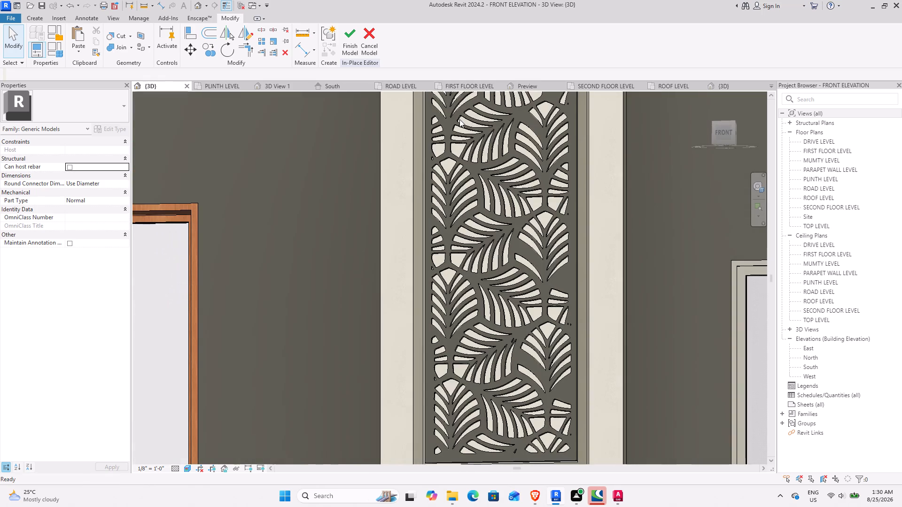
{"action": "scroll", "coordinate": [472, 121], "scroll_direction": "down", "scroll_amount": 4}
{"action": "scroll", "coordinate": [482, 159], "scroll_direction": "down", "scroll_amount": 2}
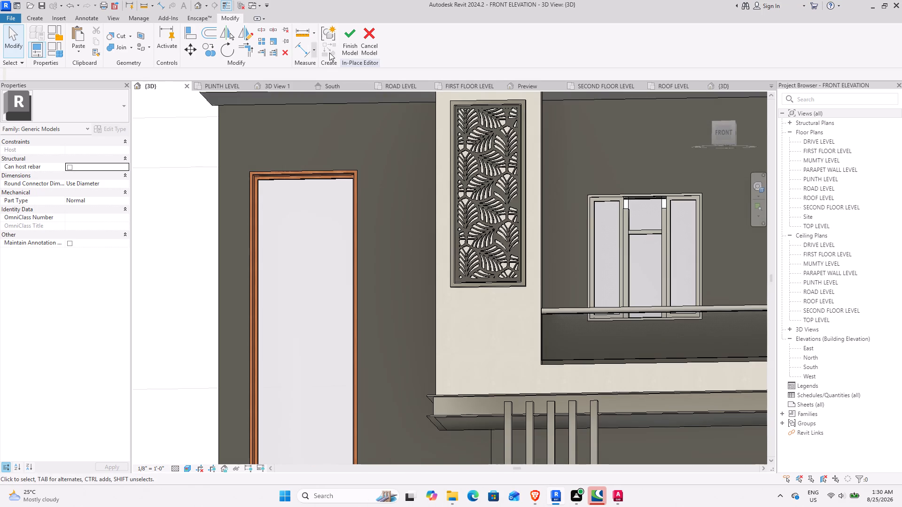
Finish the in-place frame model around the jaali panel and resolve the family error by deleting its type.
{"action": "left_click", "coordinate": [355, 38]}
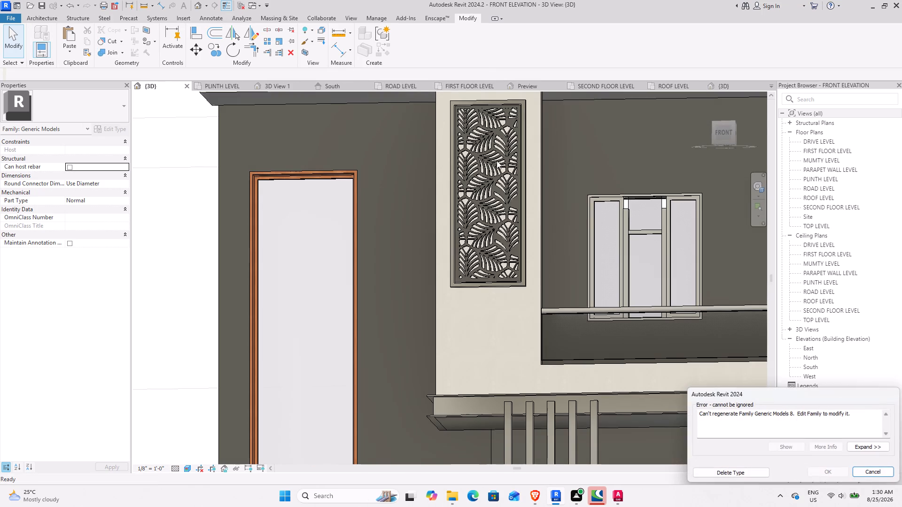
{"action": "left_click", "coordinate": [736, 473]}
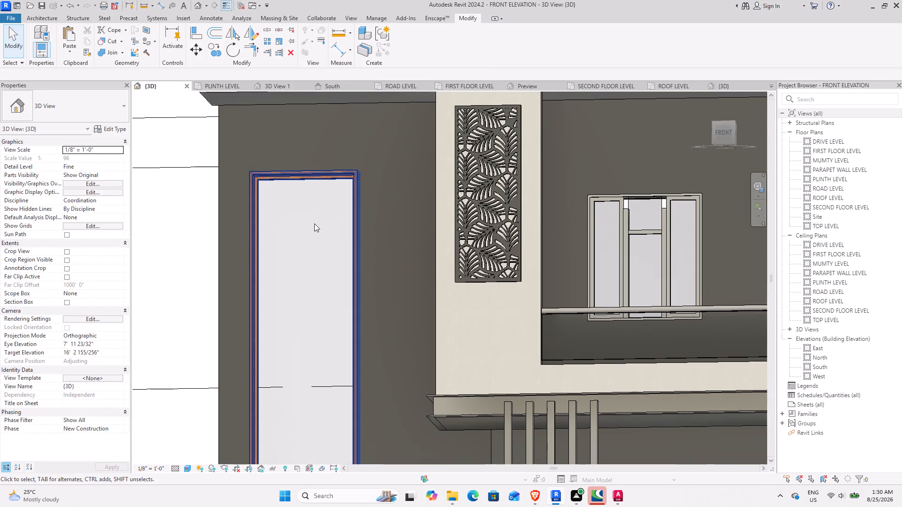
Examine the whole front facade and jaali panel from several angles, ending on the straight front view.
{"action": "left_click", "coordinate": [315, 214]}
{"action": "middle_click_drag", "start_coordinate": [320, 213], "coordinate": [415, 284], "text": "shift"}
{"action": "scroll", "coordinate": [434, 284], "scroll_direction": "down", "scroll_amount": 4}
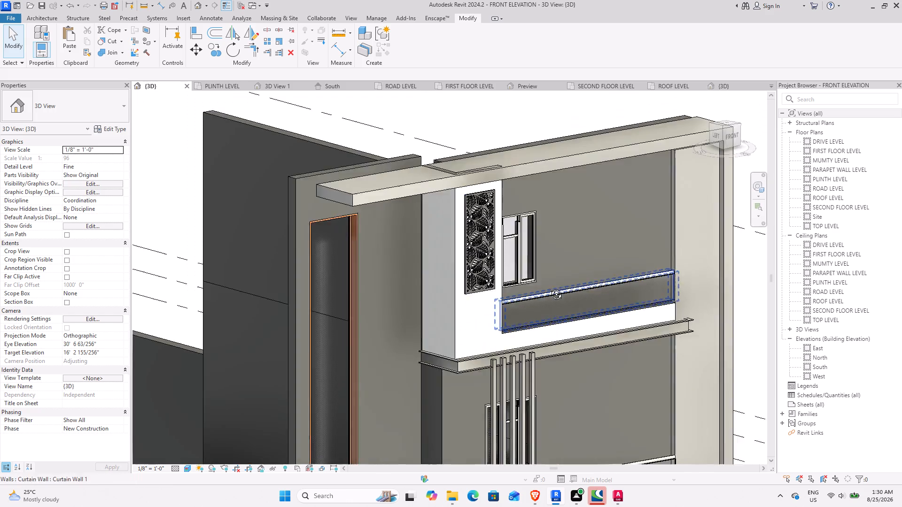
{"action": "middle_click_drag", "start_coordinate": [549, 287], "coordinate": [513, 295], "text": "shift"}
{"action": "scroll", "coordinate": [481, 284], "scroll_direction": "down", "scroll_amount": 2}
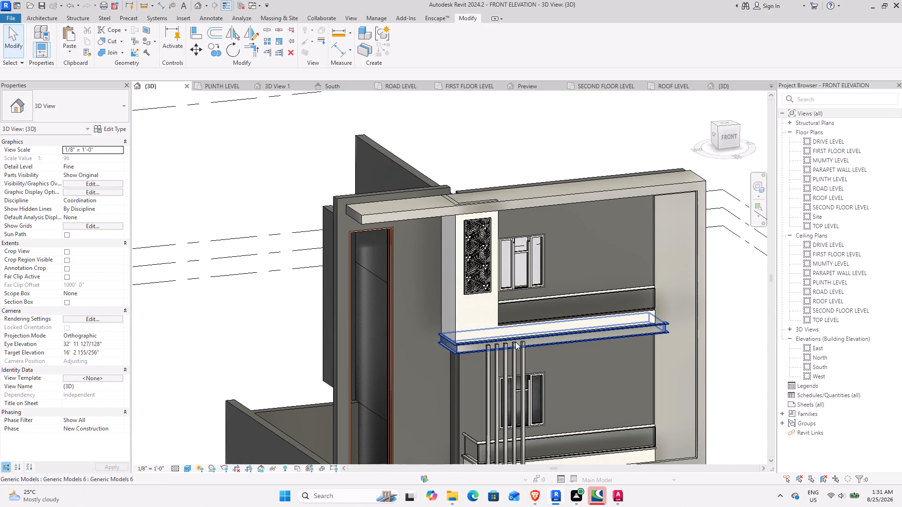
{"action": "middle_click_drag", "start_coordinate": [510, 340], "coordinate": [377, 309], "text": "shift"}
{"action": "middle_click_drag", "start_coordinate": [381, 275], "coordinate": [426, 268], "text": "shift"}
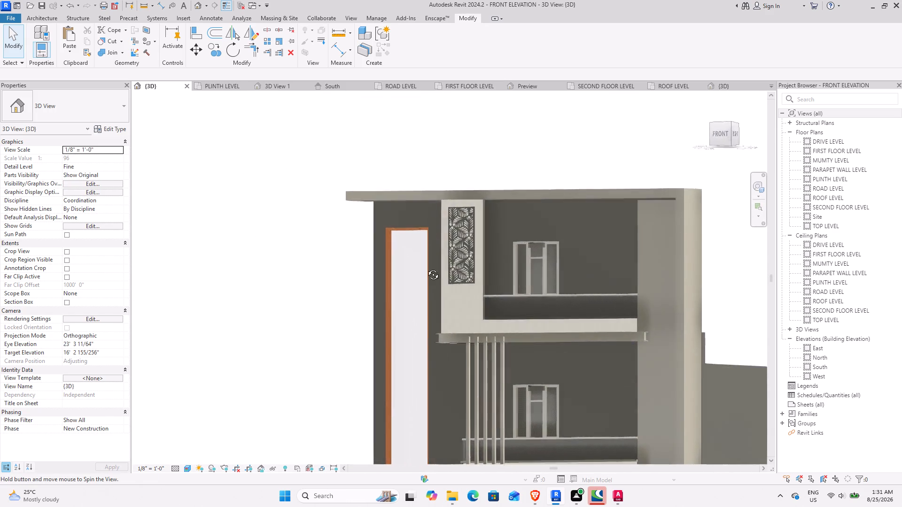
{"action": "middle_click_drag", "start_coordinate": [426, 268], "coordinate": [453, 304], "text": "shift"}
{"action": "scroll", "coordinate": [461, 306], "scroll_direction": "down", "scroll_amount": 4}
{"action": "middle_click_drag", "start_coordinate": [467, 338], "coordinate": [496, 285]}
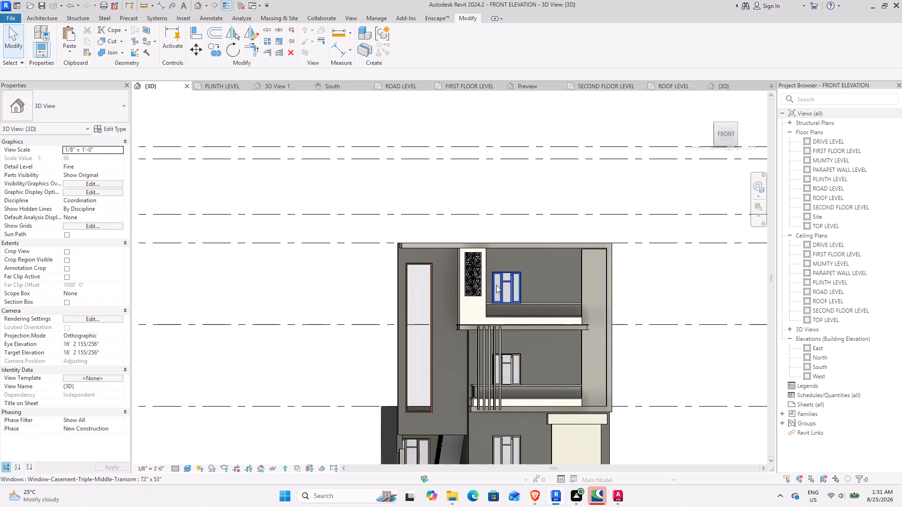
{"action": "middle_click_drag", "start_coordinate": [477, 324], "coordinate": [463, 239]}
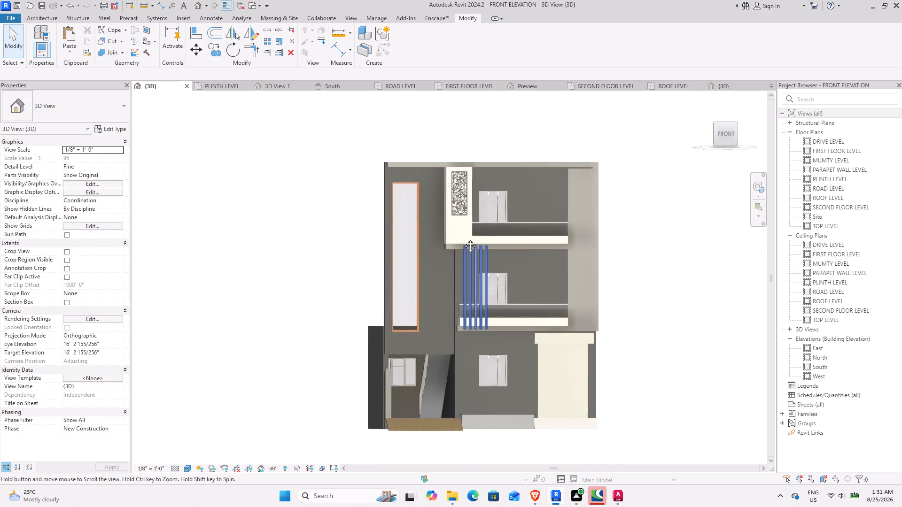
{"action": "middle_click_drag", "start_coordinate": [463, 239], "coordinate": [463, 238]}
{"action": "scroll", "coordinate": [449, 246], "scroll_direction": "down", "scroll_amount": 1}
{"action": "middle_click_drag", "start_coordinate": [486, 264], "coordinate": [478, 287], "text": "shift"}
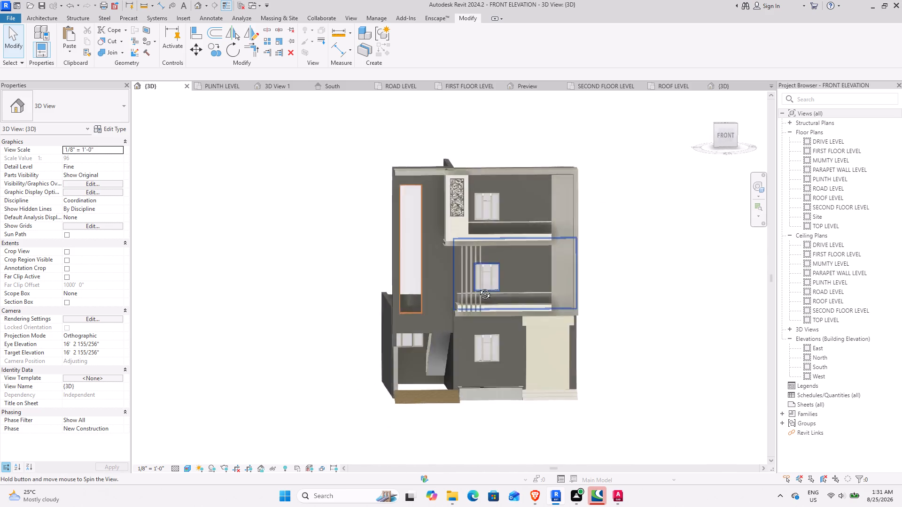
{"action": "middle_click_drag", "start_coordinate": [478, 287], "coordinate": [478, 341], "text": "shift"}
{"action": "scroll", "coordinate": [466, 289], "scroll_direction": "down", "scroll_amount": 3}
{"action": "middle_click_drag", "start_coordinate": [512, 306], "coordinate": [513, 216], "text": "shift"}
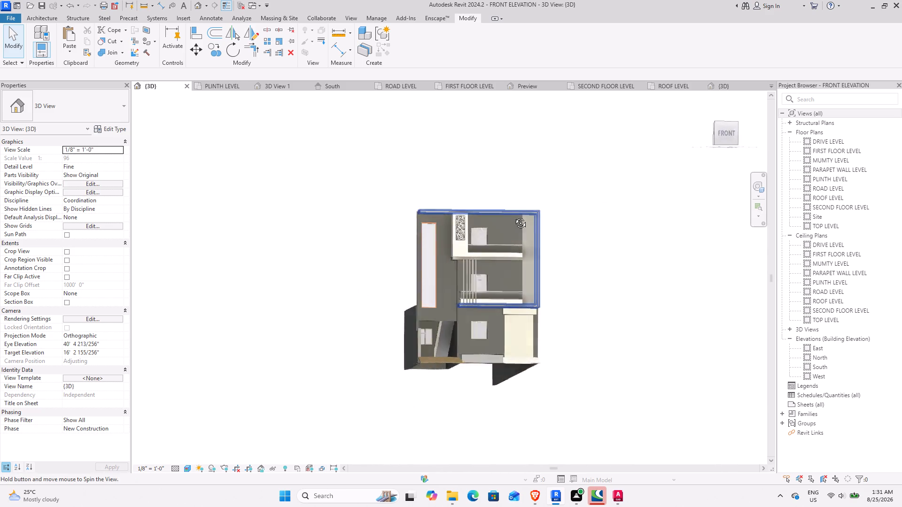
{"action": "middle_click_drag", "start_coordinate": [513, 216], "coordinate": [462, 235], "text": "shift"}
{"action": "scroll", "coordinate": [465, 233], "scroll_direction": "up", "scroll_amount": 3}
{"action": "middle_click_drag", "start_coordinate": [411, 318], "coordinate": [465, 326], "text": "shift"}
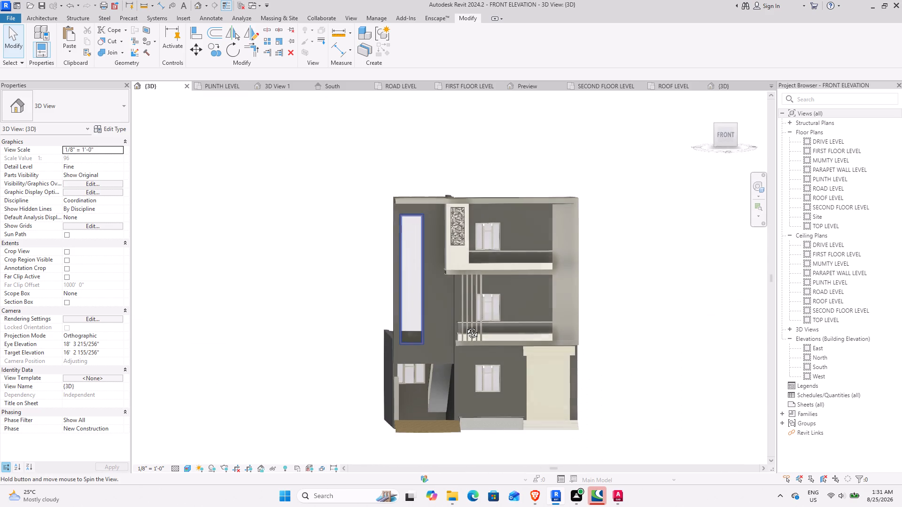
{"action": "middle_click_drag", "start_coordinate": [465, 326], "coordinate": [464, 327], "text": "shift"}
{"action": "middle_click_drag", "start_coordinate": [462, 327], "coordinate": [450, 352], "text": "shift"}
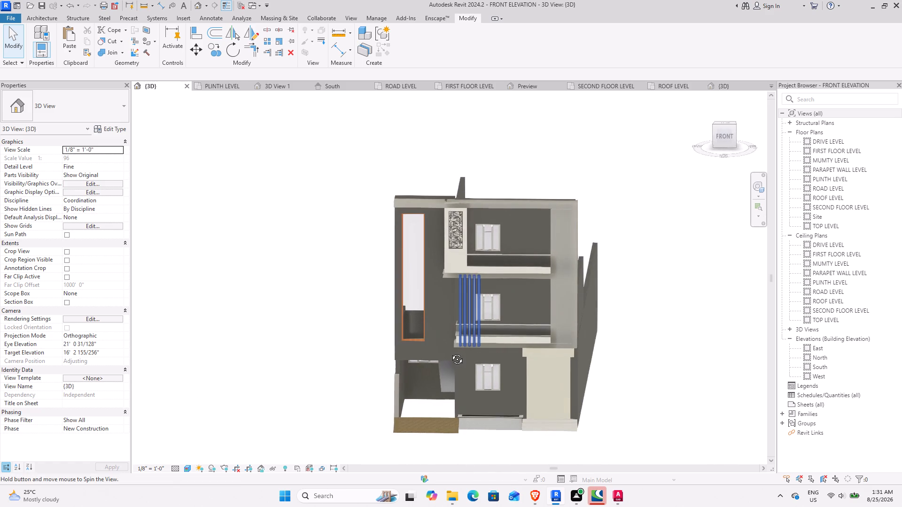
{"action": "middle_click_drag", "start_coordinate": [450, 352], "coordinate": [455, 314], "text": "shift"}
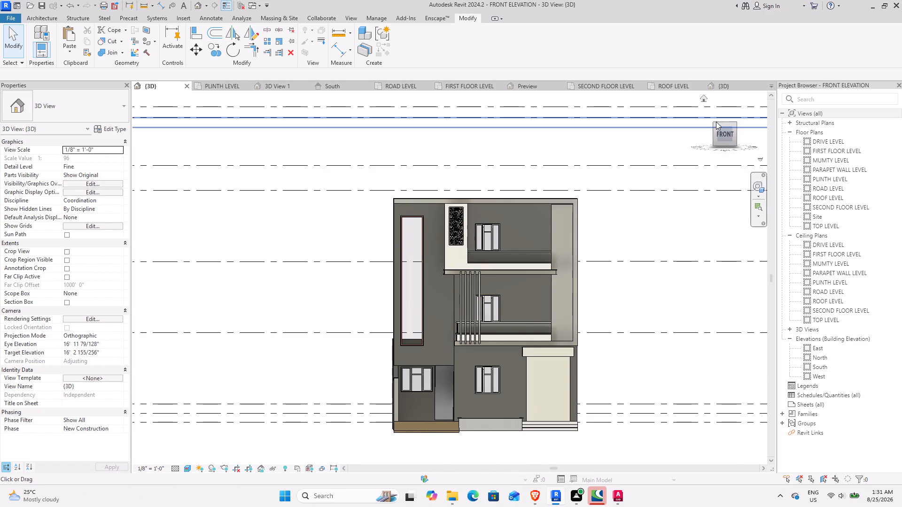
{"action": "left_click_drag", "start_coordinate": [729, 126], "coordinate": [730, 115]}
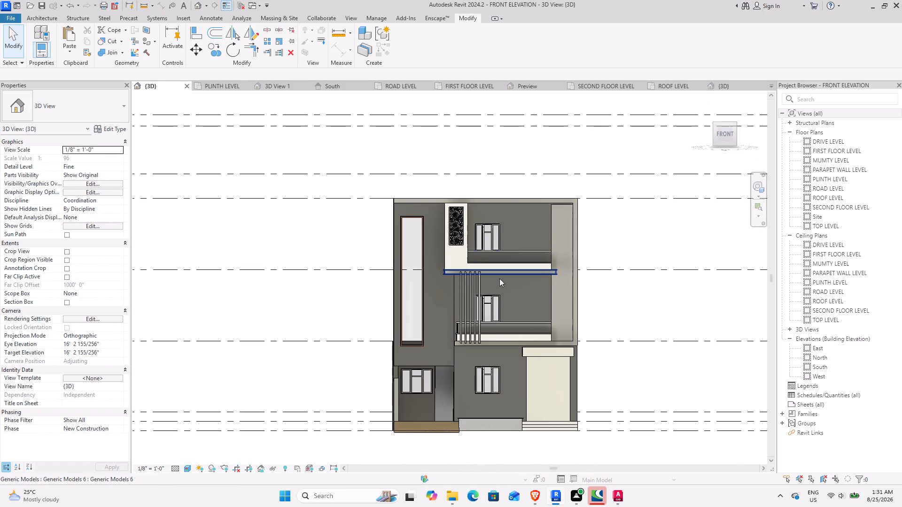
Save the project.
{"action": "key", "text": "ctrl+s"}
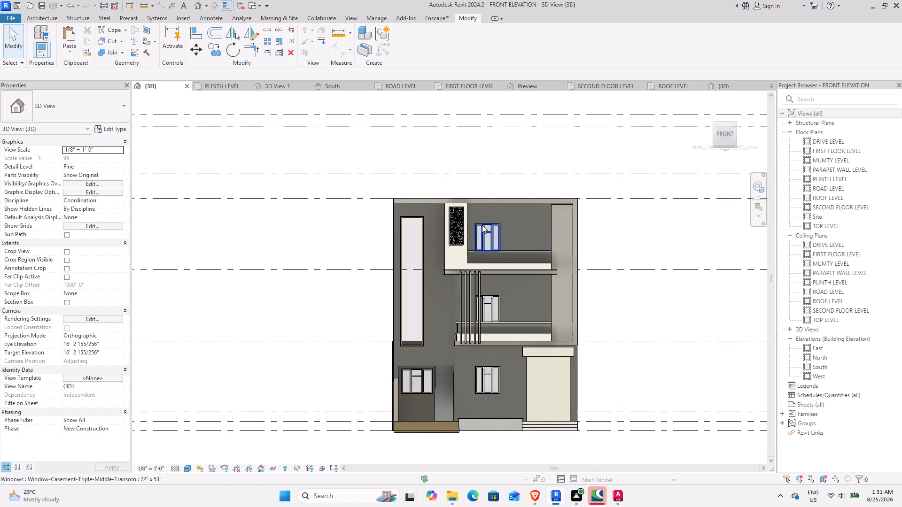
Try to export the current 3D view window as a PDF named FRONT ELEVATION 24\8 in the Documents folder.
{"action": "left_click", "coordinate": [9, 20]}
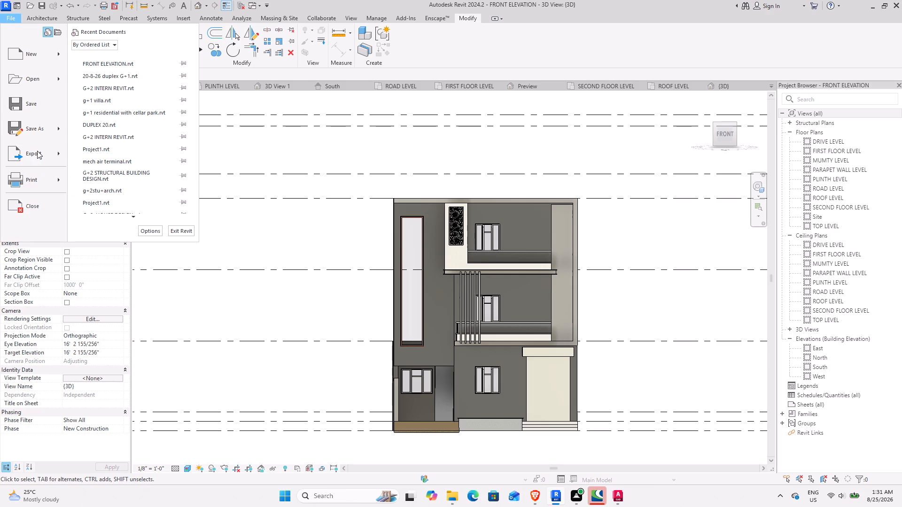
{"action": "left_click", "coordinate": [120, 92]}
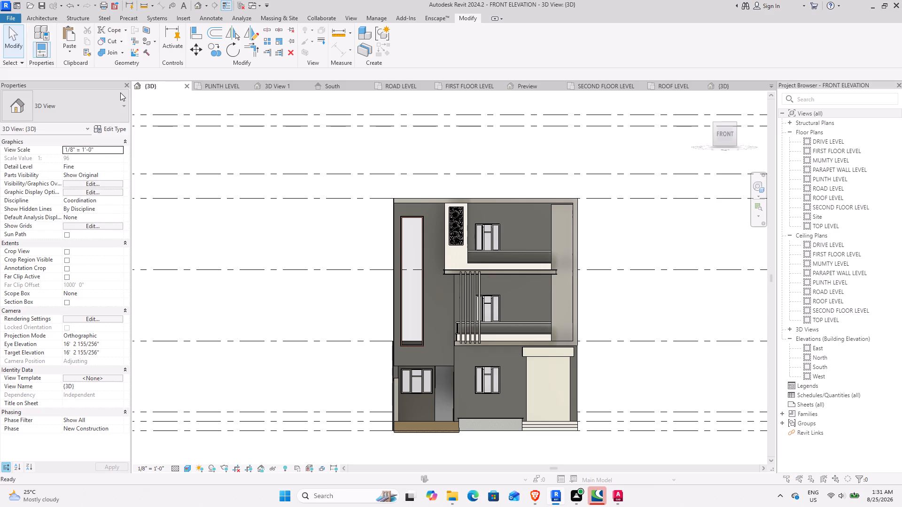
{"action": "left_click", "coordinate": [435, 169]}
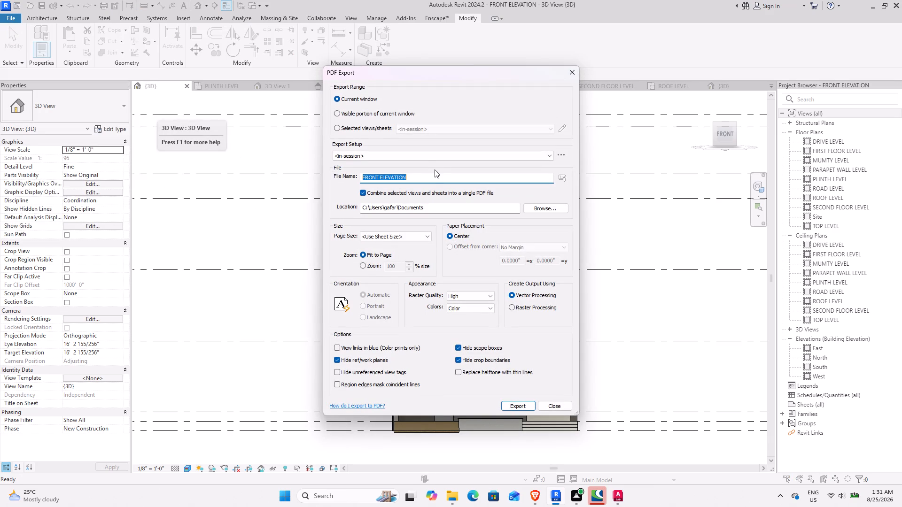
{"action": "left_click", "coordinate": [435, 173]}
{"action": "left_click", "coordinate": [435, 177]}
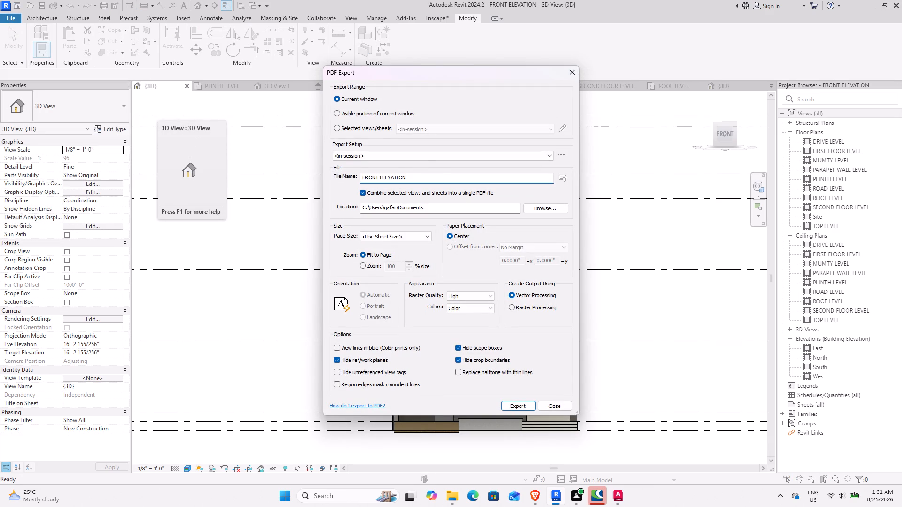
{"action": "key", "text": "space"}
{"action": "type", "text": "24"}
{"action": "key", "text": "backslash"}
{"action": "key", "text": "8"}
{"action": "left_click", "coordinate": [515, 410]}
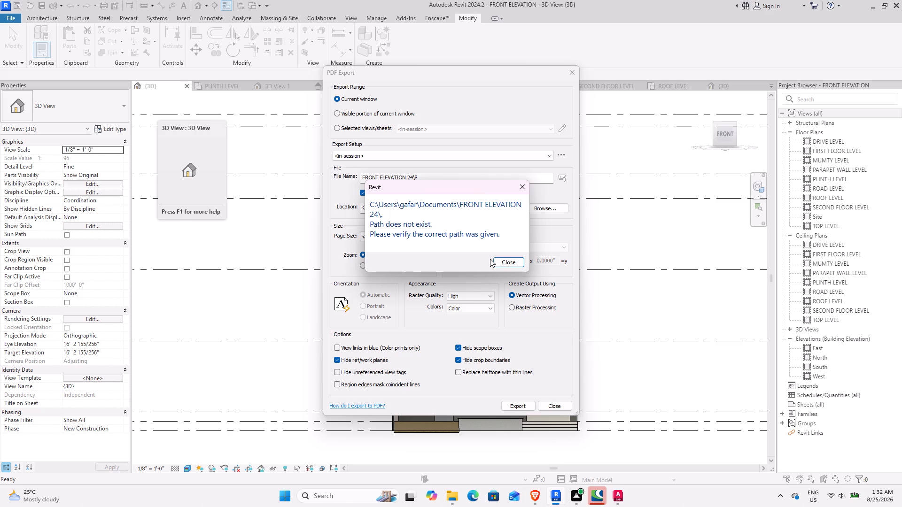
{"action": "left_click", "coordinate": [509, 259]}
Set the PDF export location to New folder inside the revit folder and try the export again.
{"action": "left_click", "coordinate": [537, 207]}
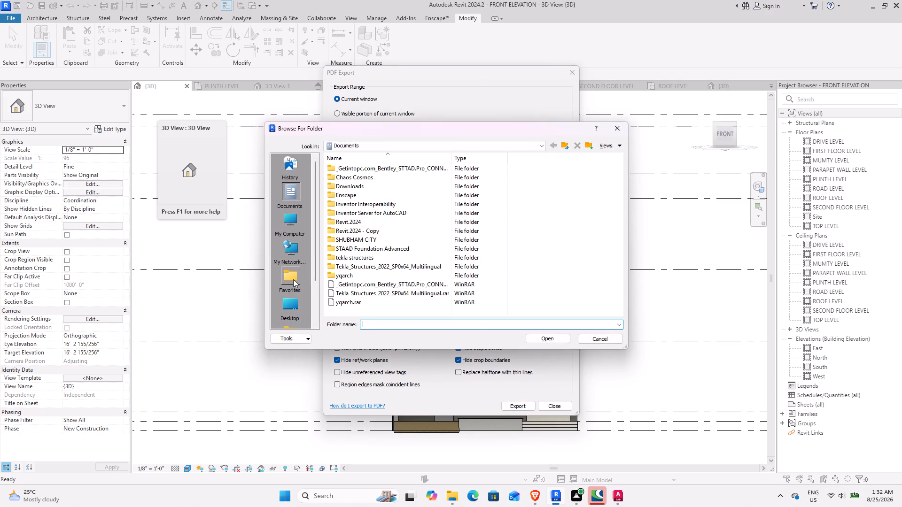
{"action": "left_click", "coordinate": [289, 313]}
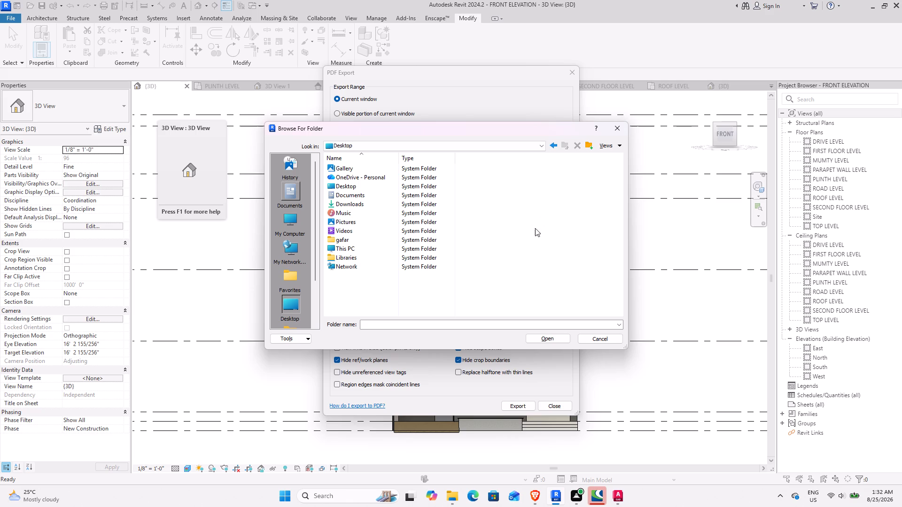
{"action": "double_click", "coordinate": [392, 238]}
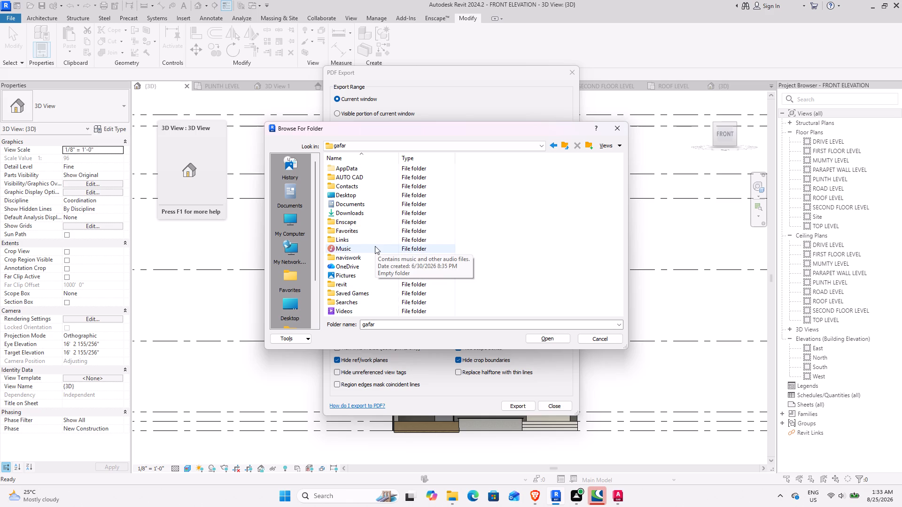
{"action": "scroll", "coordinate": [363, 246], "scroll_direction": "down", "scroll_amount": 3}
{"action": "double_click", "coordinate": [349, 288]}
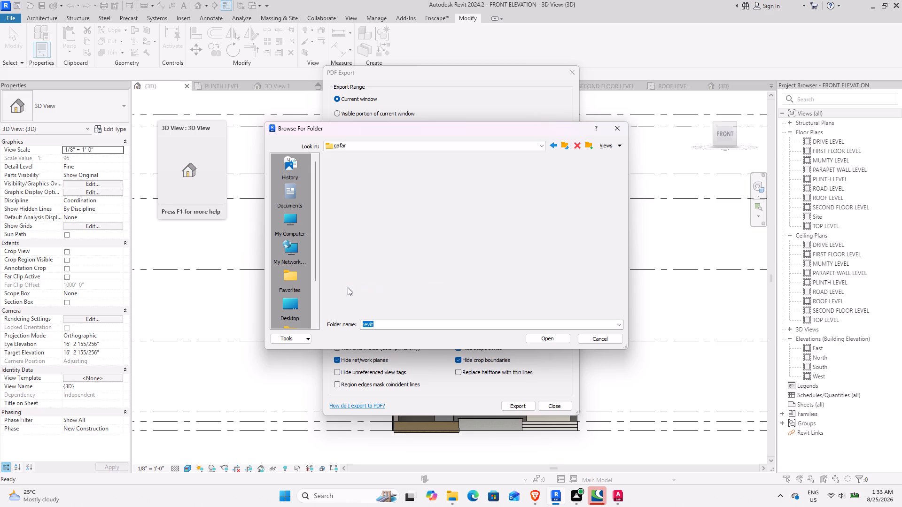
{"action": "double_click", "coordinate": [358, 168]}
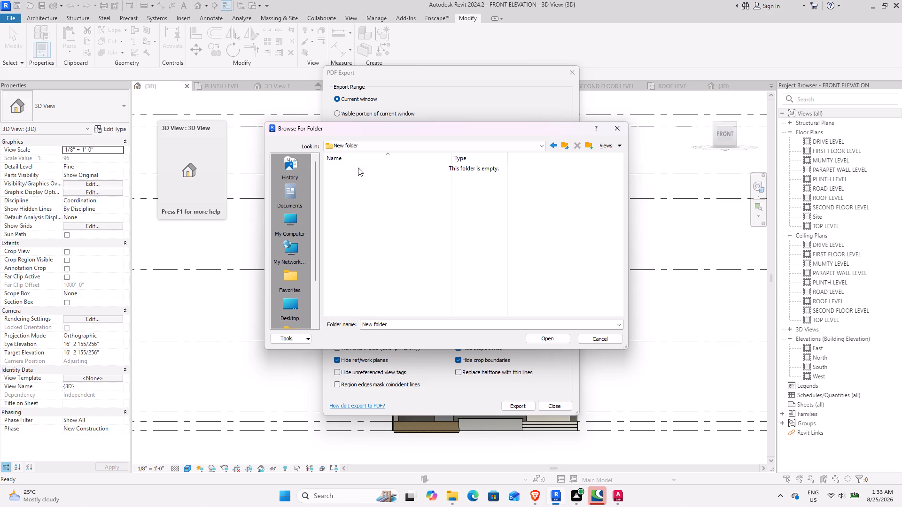
{"action": "left_click", "coordinate": [548, 338]}
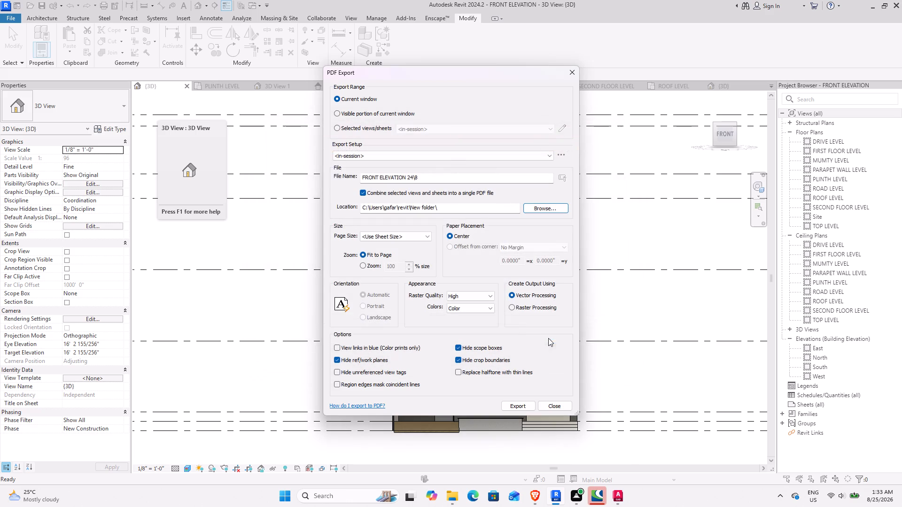
{"action": "left_click", "coordinate": [524, 405]}
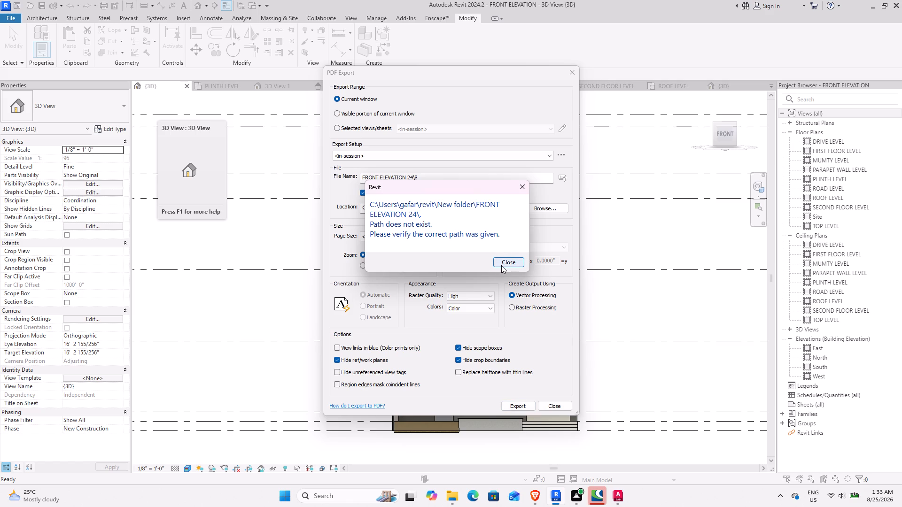
{"action": "left_click", "coordinate": [501, 265]}
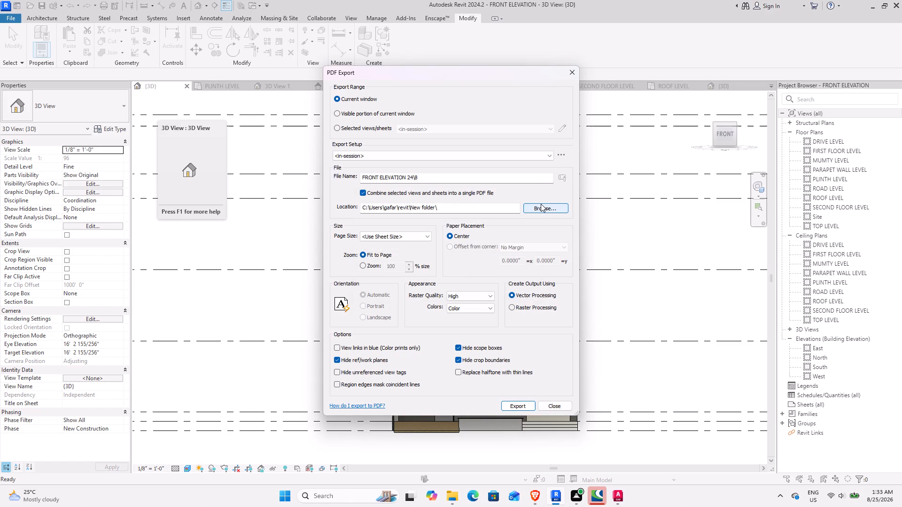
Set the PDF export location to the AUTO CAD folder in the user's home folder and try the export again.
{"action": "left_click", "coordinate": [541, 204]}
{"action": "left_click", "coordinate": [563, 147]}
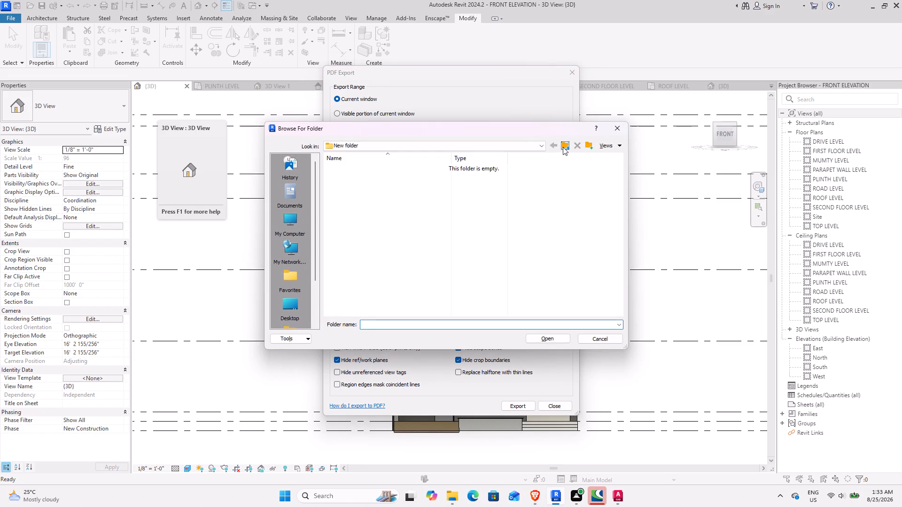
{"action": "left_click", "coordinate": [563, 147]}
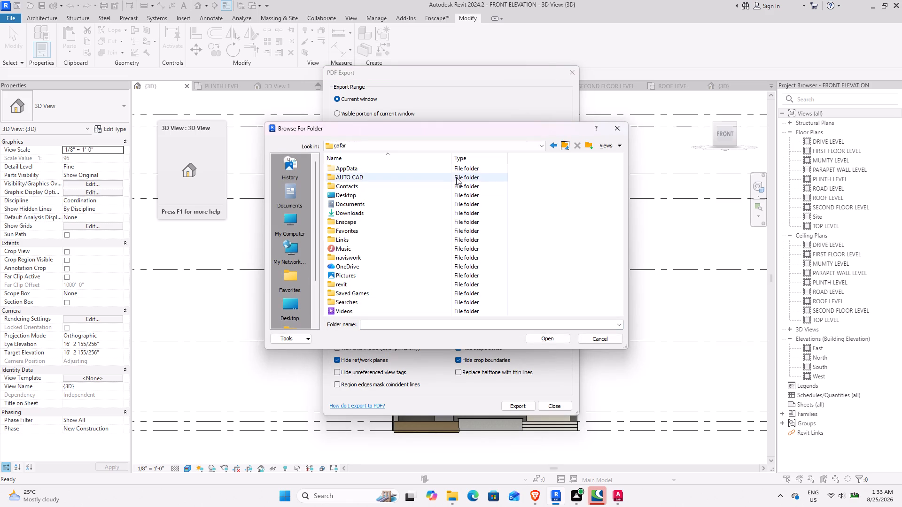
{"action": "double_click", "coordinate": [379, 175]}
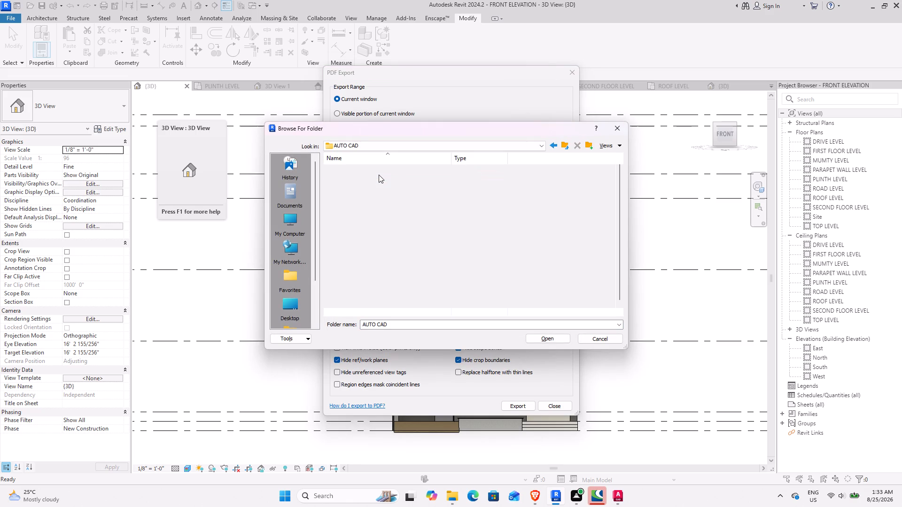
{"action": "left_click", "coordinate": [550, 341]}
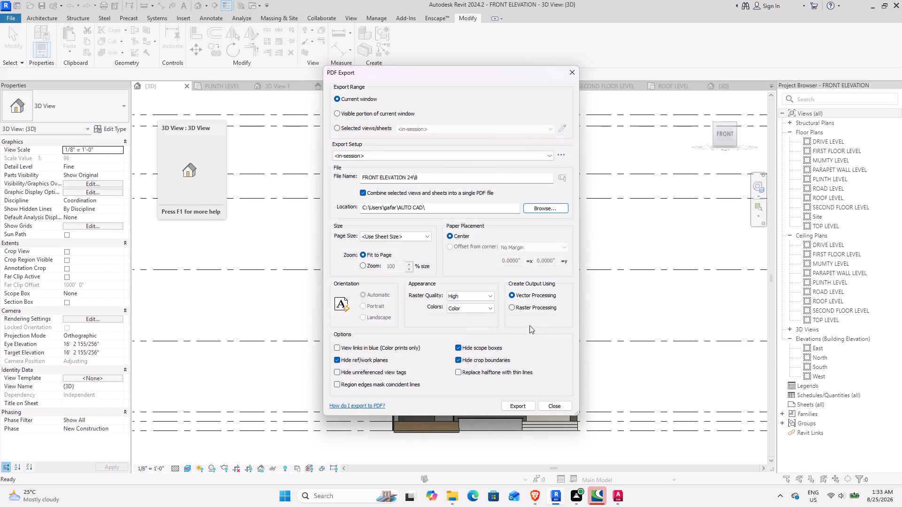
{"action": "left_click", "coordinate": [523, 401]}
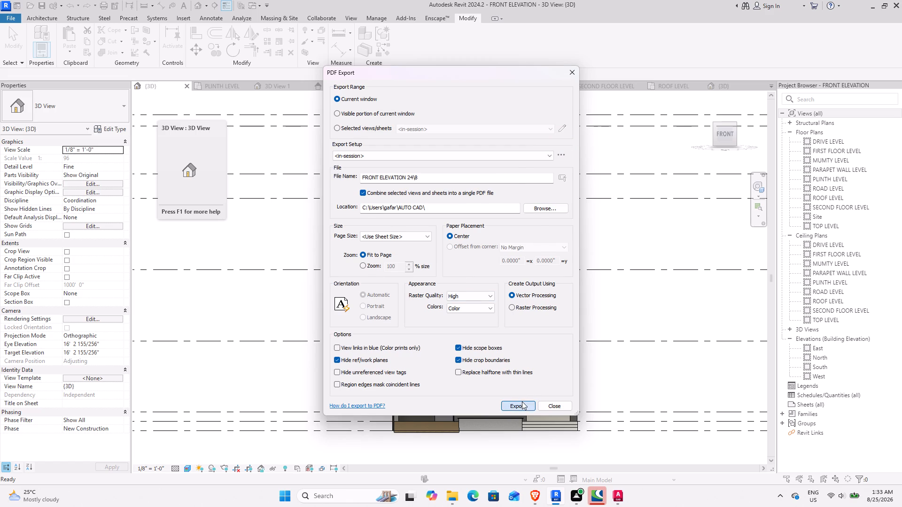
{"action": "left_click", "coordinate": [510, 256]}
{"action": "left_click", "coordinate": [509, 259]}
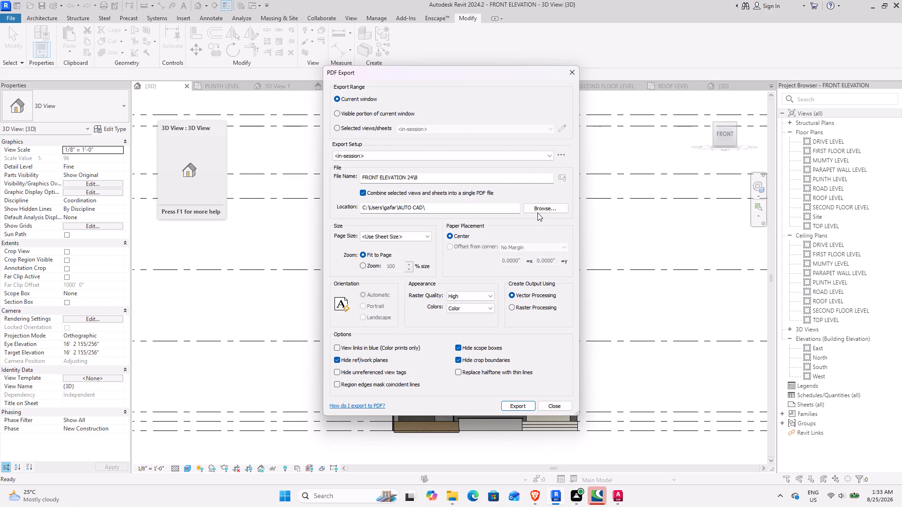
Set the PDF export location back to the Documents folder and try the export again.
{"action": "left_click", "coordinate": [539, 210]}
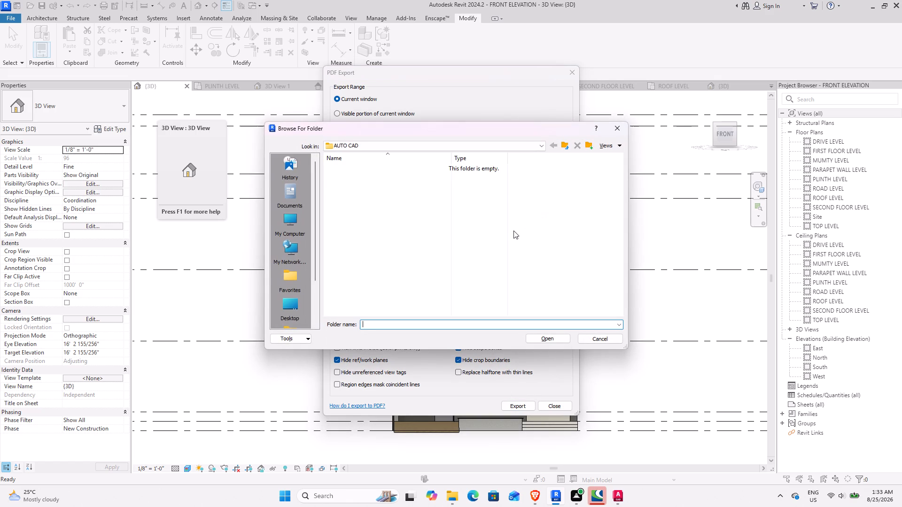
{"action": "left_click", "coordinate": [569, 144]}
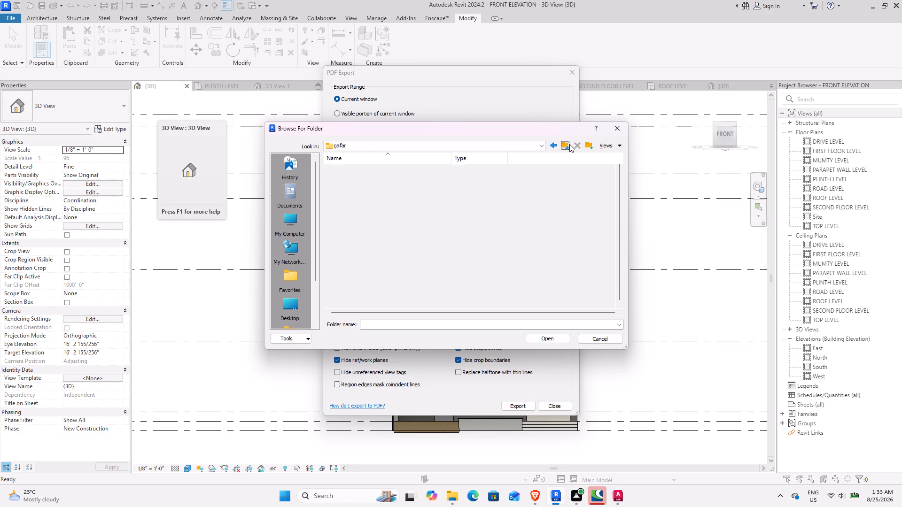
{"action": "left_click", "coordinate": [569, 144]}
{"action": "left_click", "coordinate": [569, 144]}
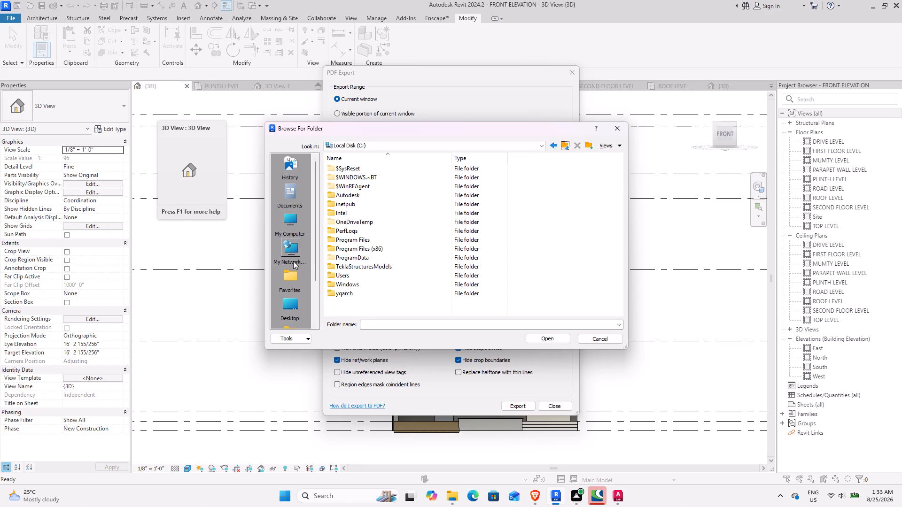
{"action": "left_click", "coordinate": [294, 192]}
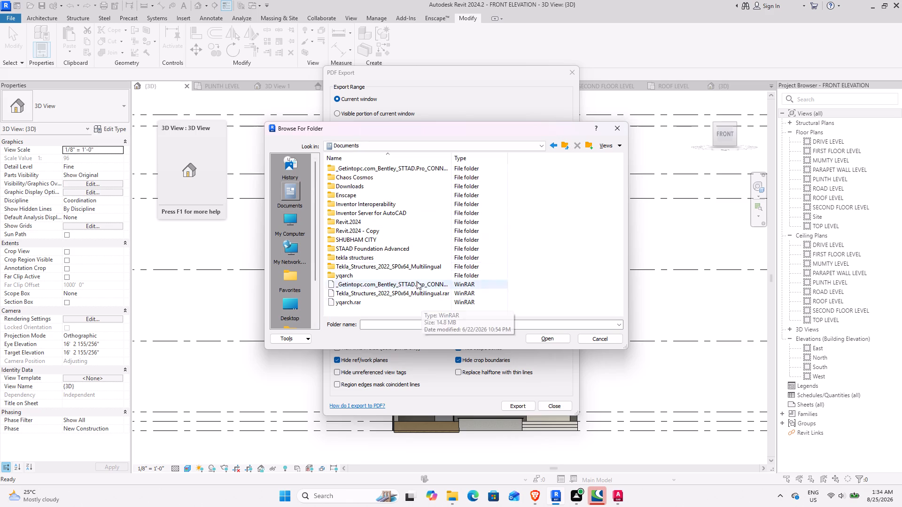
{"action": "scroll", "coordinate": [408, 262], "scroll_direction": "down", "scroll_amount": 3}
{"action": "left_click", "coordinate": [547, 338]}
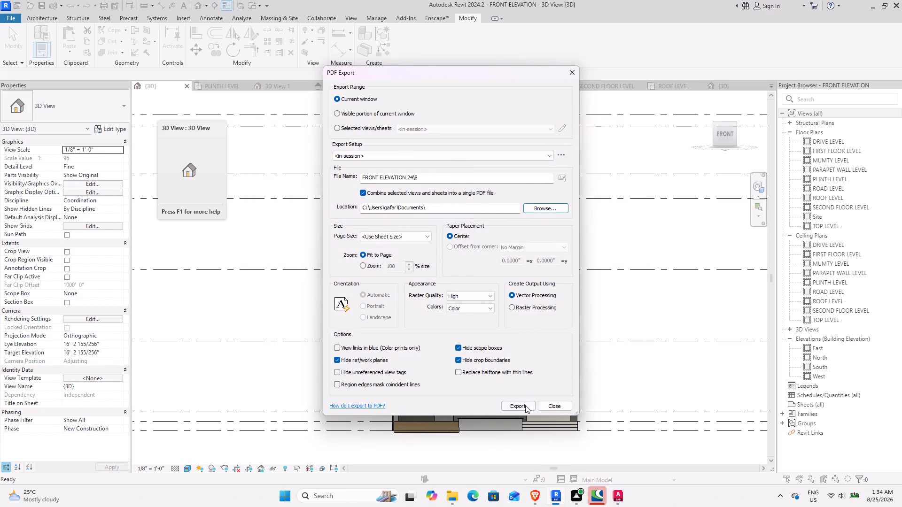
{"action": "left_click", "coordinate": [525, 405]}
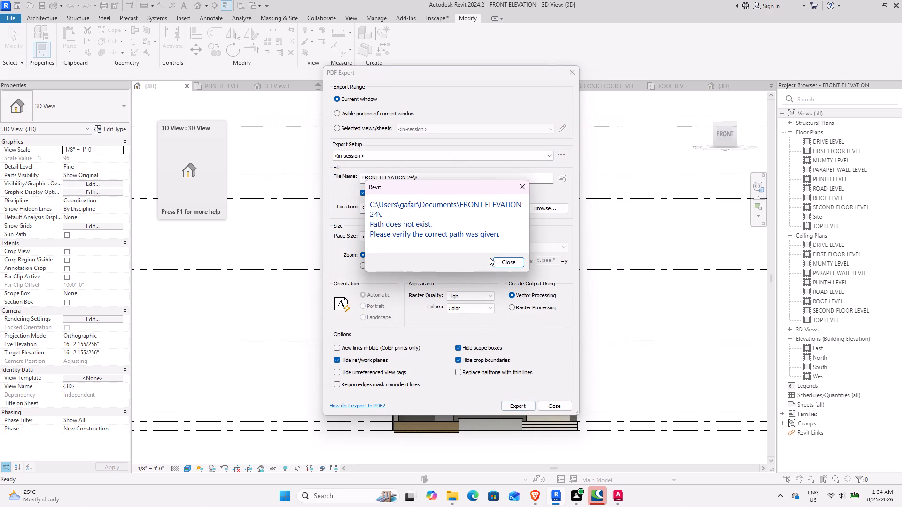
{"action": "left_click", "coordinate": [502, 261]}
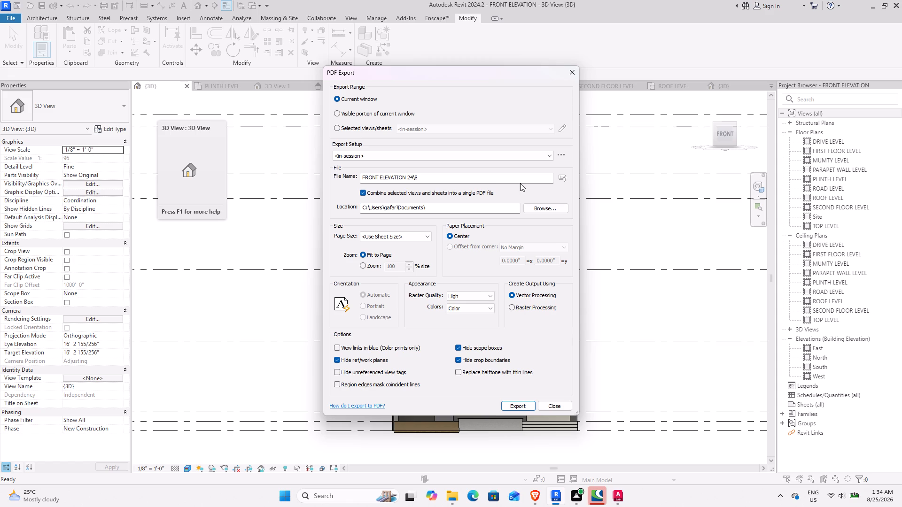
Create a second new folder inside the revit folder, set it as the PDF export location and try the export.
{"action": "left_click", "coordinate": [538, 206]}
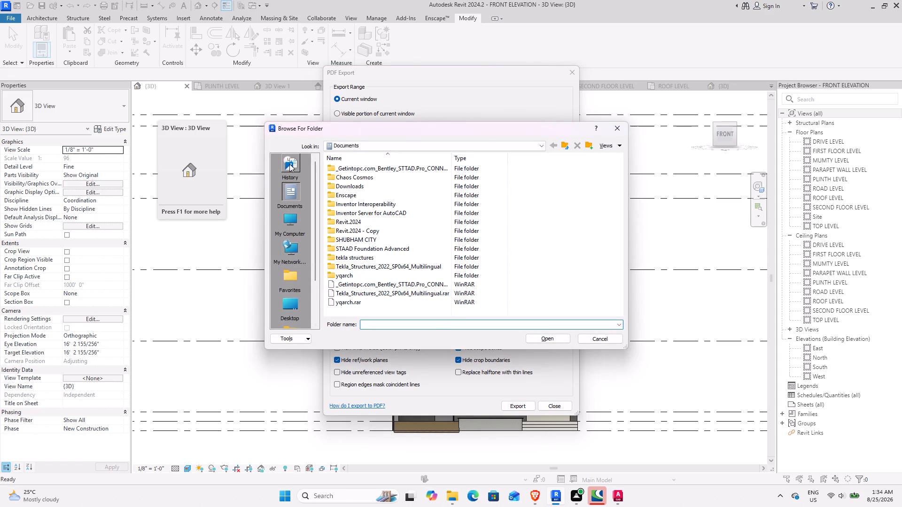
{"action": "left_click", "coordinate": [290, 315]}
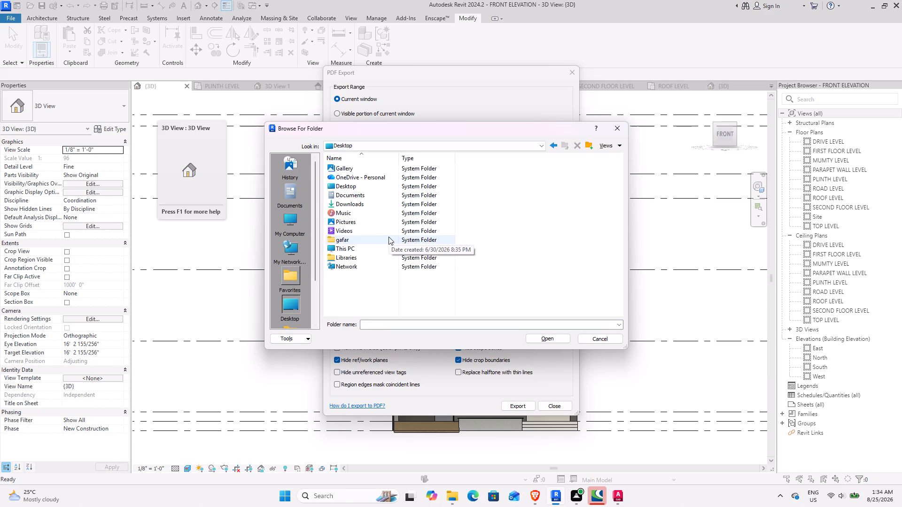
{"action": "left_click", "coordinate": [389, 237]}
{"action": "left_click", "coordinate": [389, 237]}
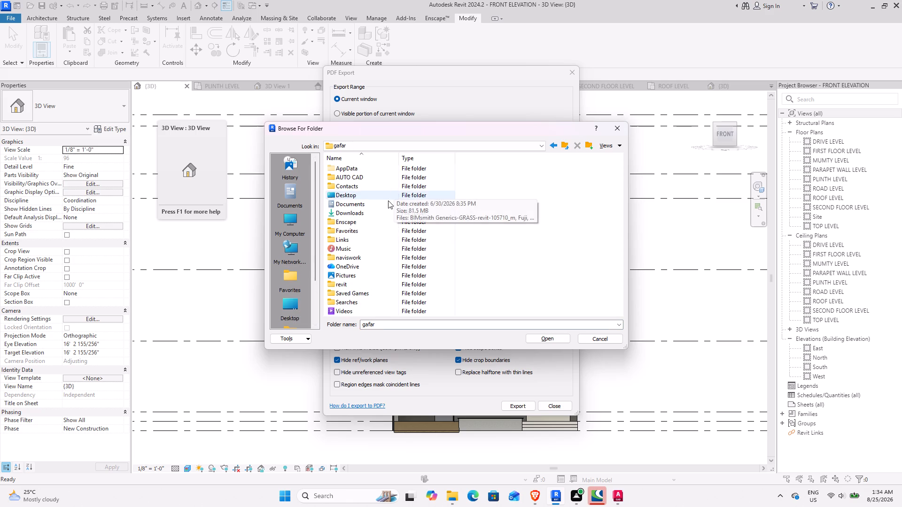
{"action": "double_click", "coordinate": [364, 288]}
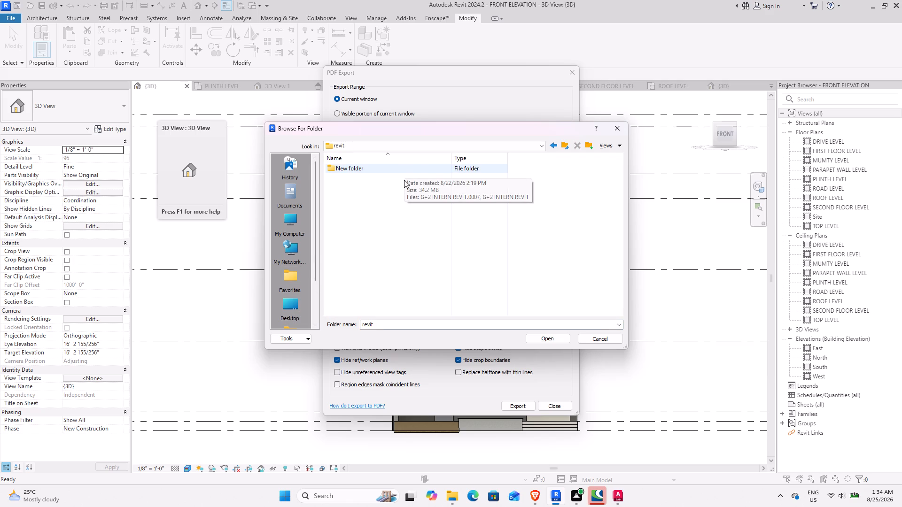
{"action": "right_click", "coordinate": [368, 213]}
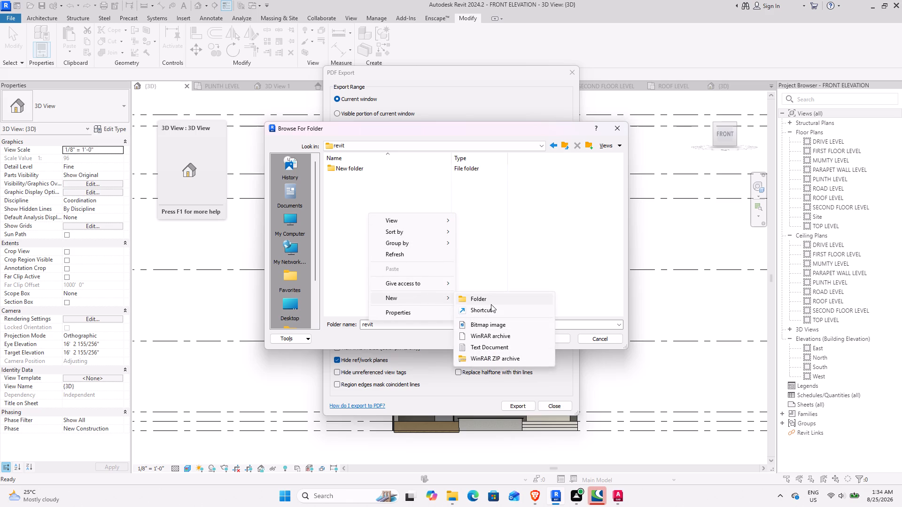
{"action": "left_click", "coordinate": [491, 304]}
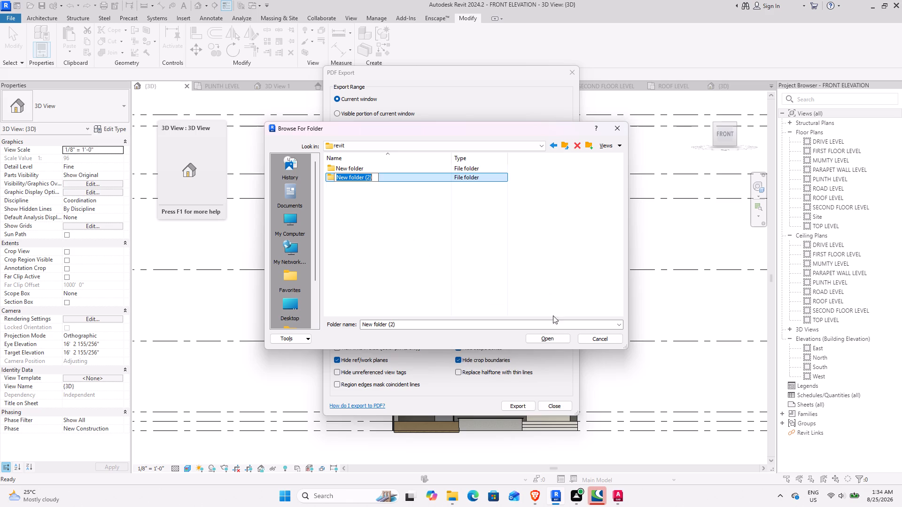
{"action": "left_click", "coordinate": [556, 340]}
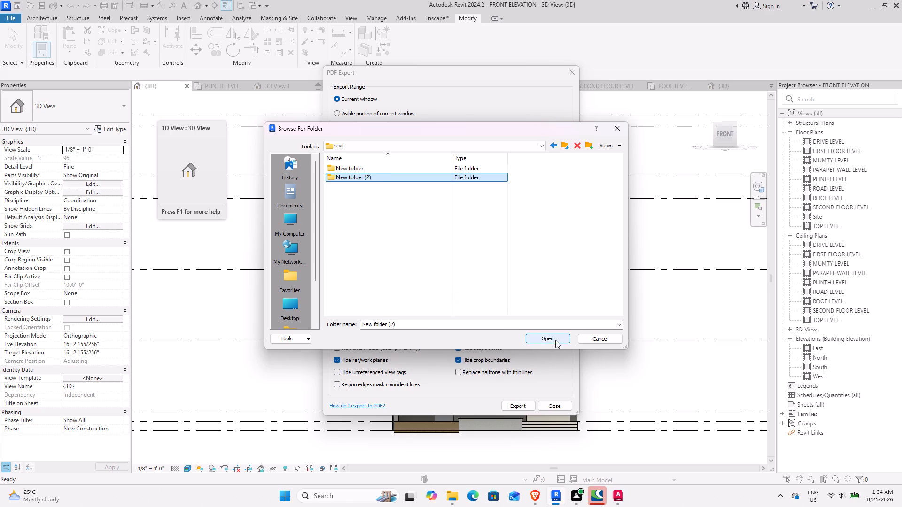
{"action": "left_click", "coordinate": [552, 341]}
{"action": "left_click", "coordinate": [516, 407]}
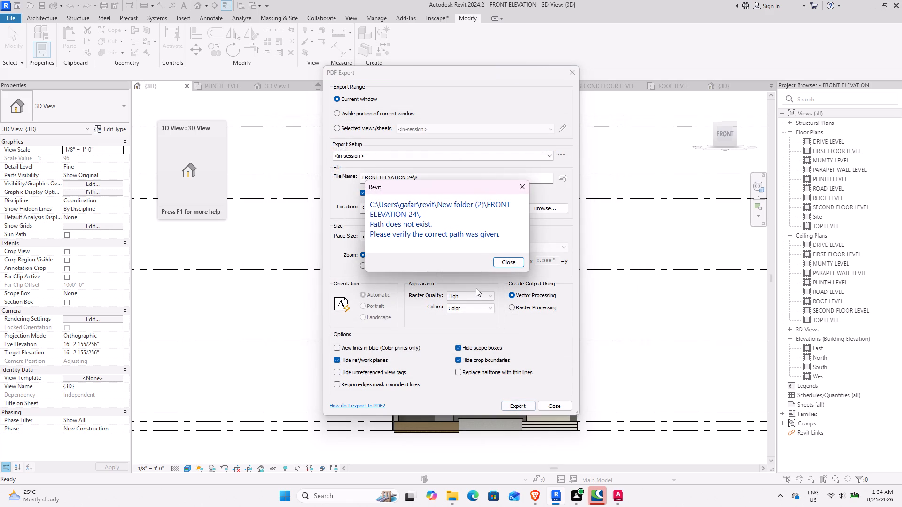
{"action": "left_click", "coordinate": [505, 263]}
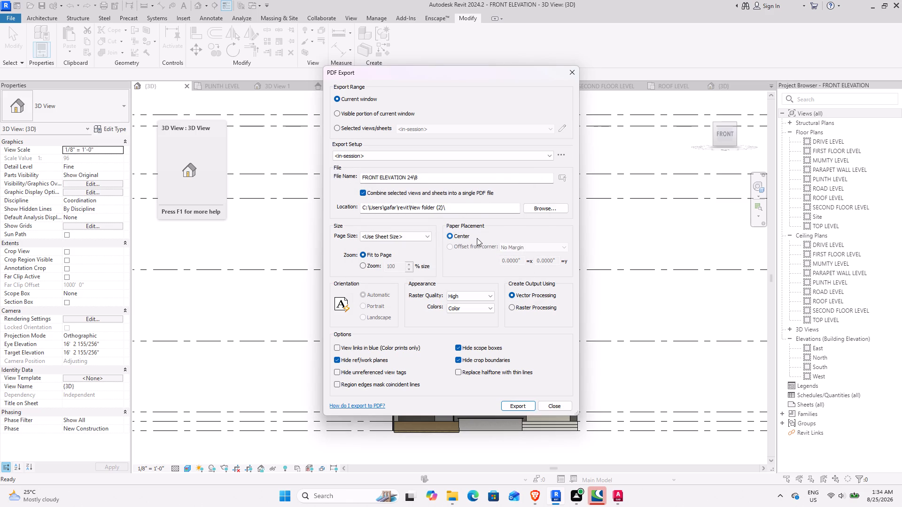
Set the PDF export location to the Pictures folder and try the export again.
{"action": "left_click", "coordinate": [542, 209]}
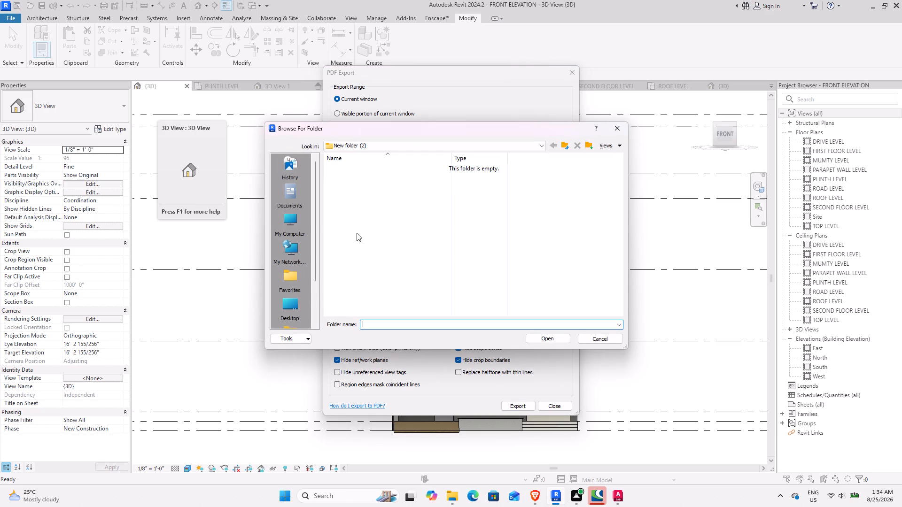
{"action": "scroll", "coordinate": [294, 296], "scroll_direction": "down", "scroll_amount": 3}
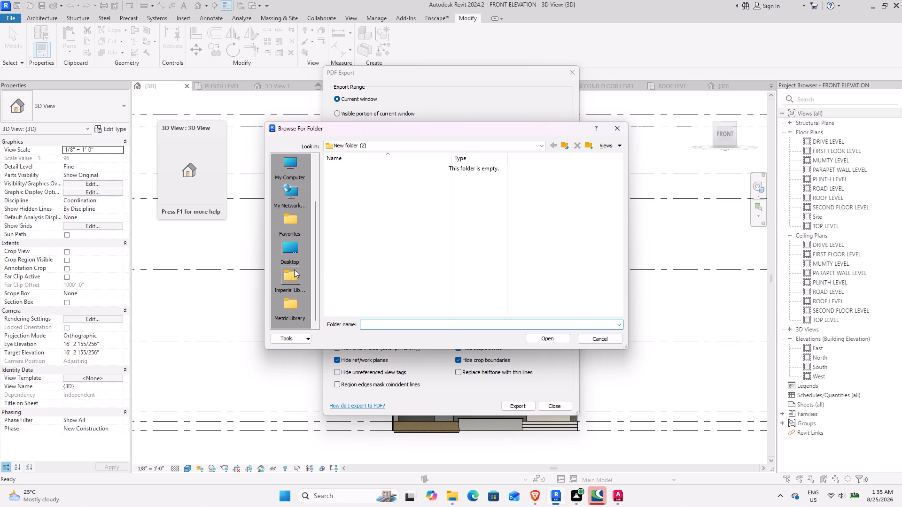
{"action": "left_click", "coordinate": [292, 255]}
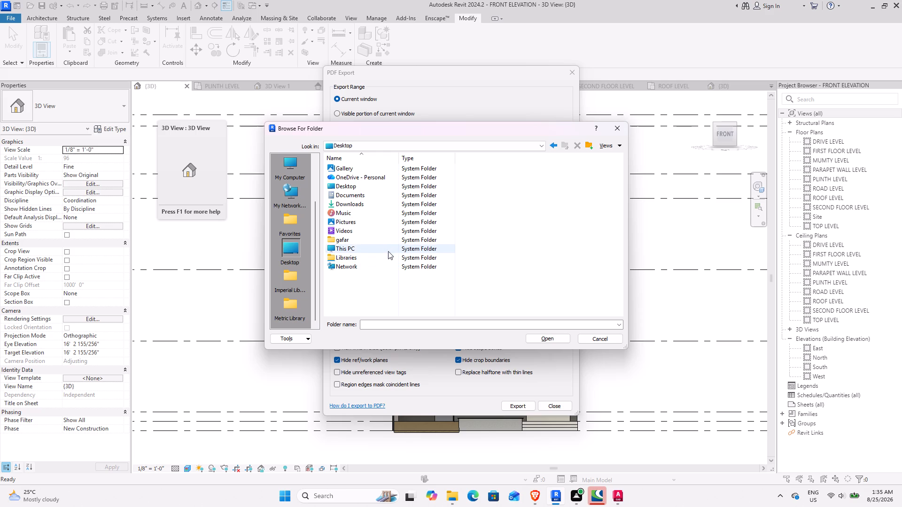
{"action": "double_click", "coordinate": [402, 226]}
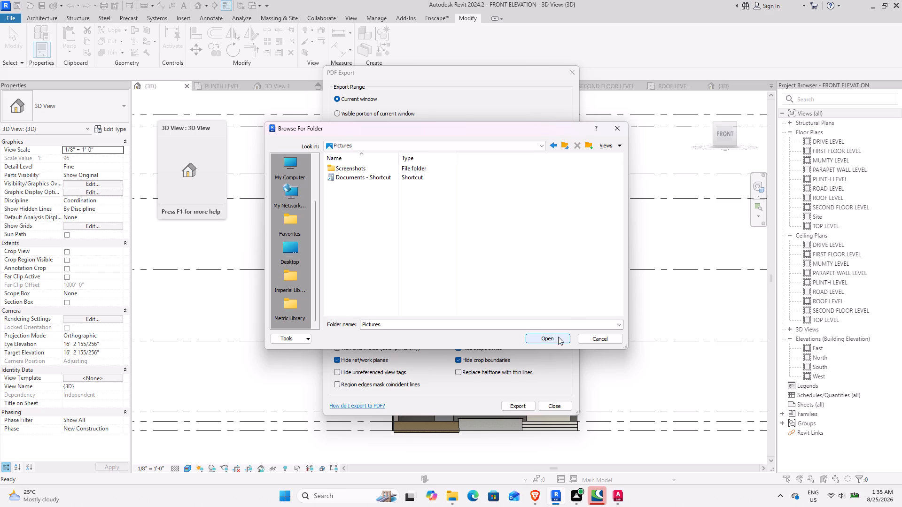
{"action": "left_click", "coordinate": [556, 340]}
{"action": "left_click", "coordinate": [531, 407]}
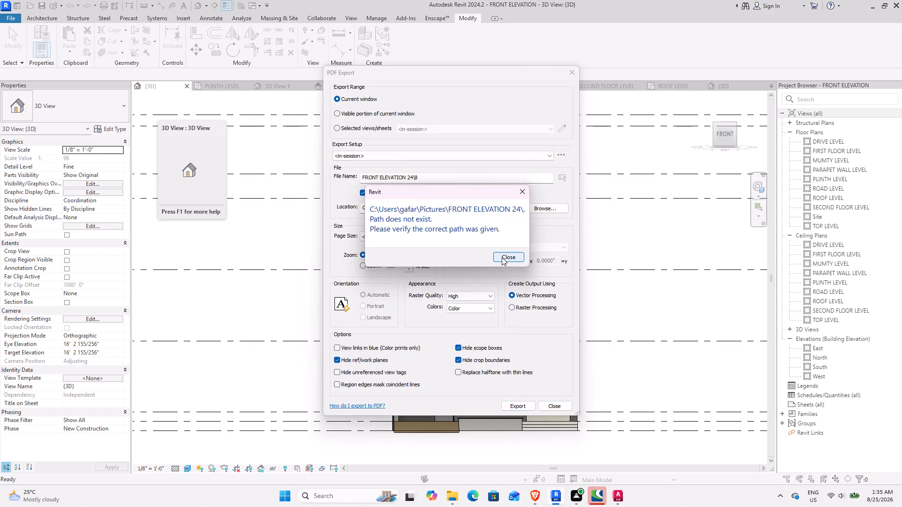
{"action": "left_click", "coordinate": [502, 257]}
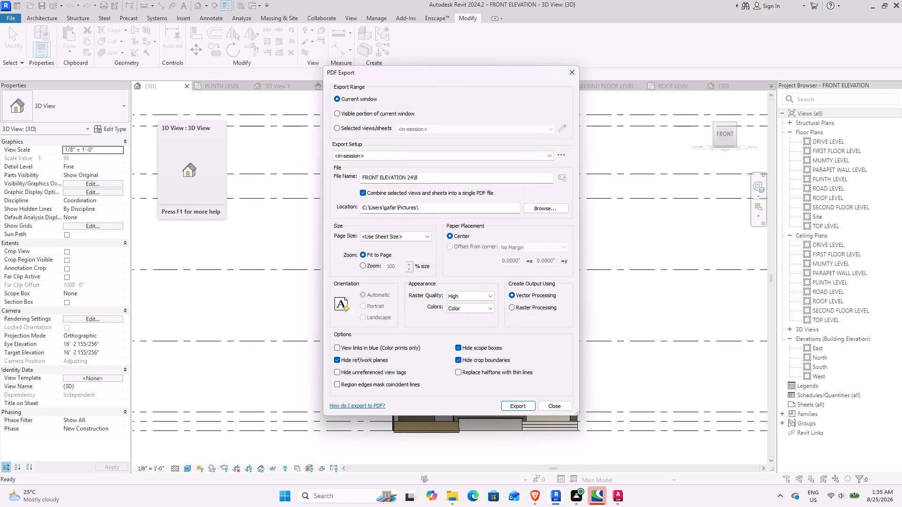
Shorten the PDF file name to FRONT ELEVATION and export the current 3D view window.
{"action": "left_click", "coordinate": [430, 179]}
{"action": "key", "text": "BackSpace"}
{"action": "key", "text": "BackSpace"}
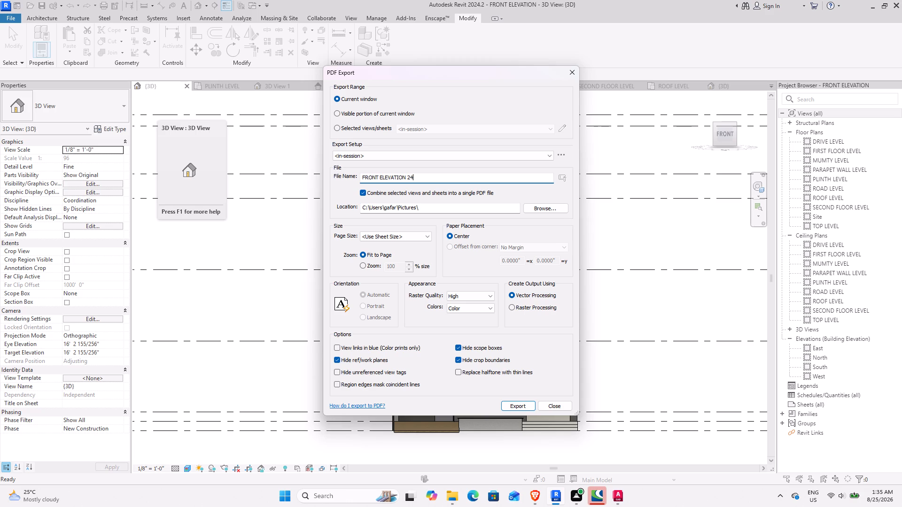
{"action": "key", "text": "BackSpace"}
{"action": "key", "text": "BackSpace"}
{"action": "left_click", "coordinate": [518, 409]}
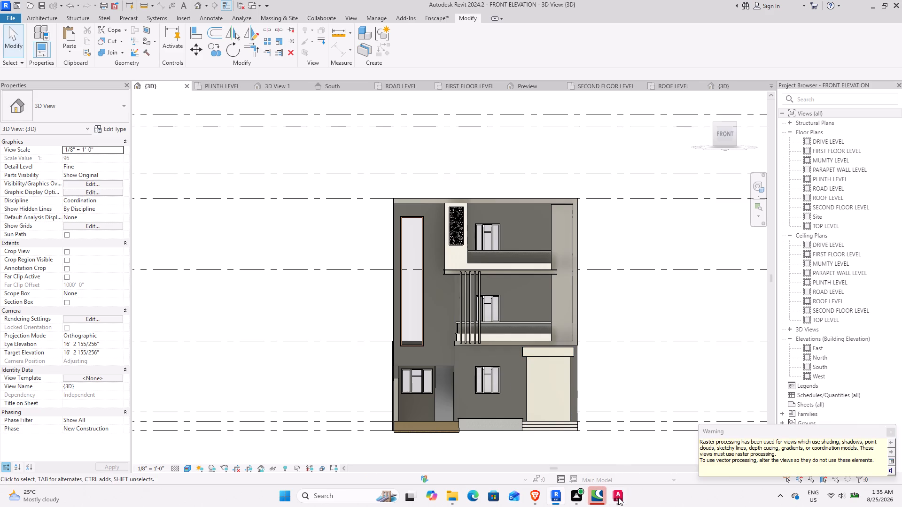
Close the open AutoCAD window.
{"action": "left_click", "coordinate": [657, 413]}
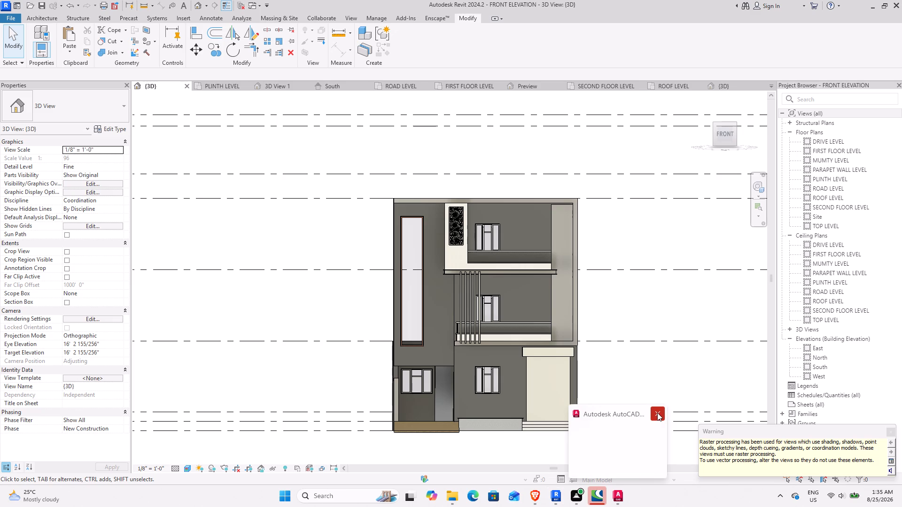